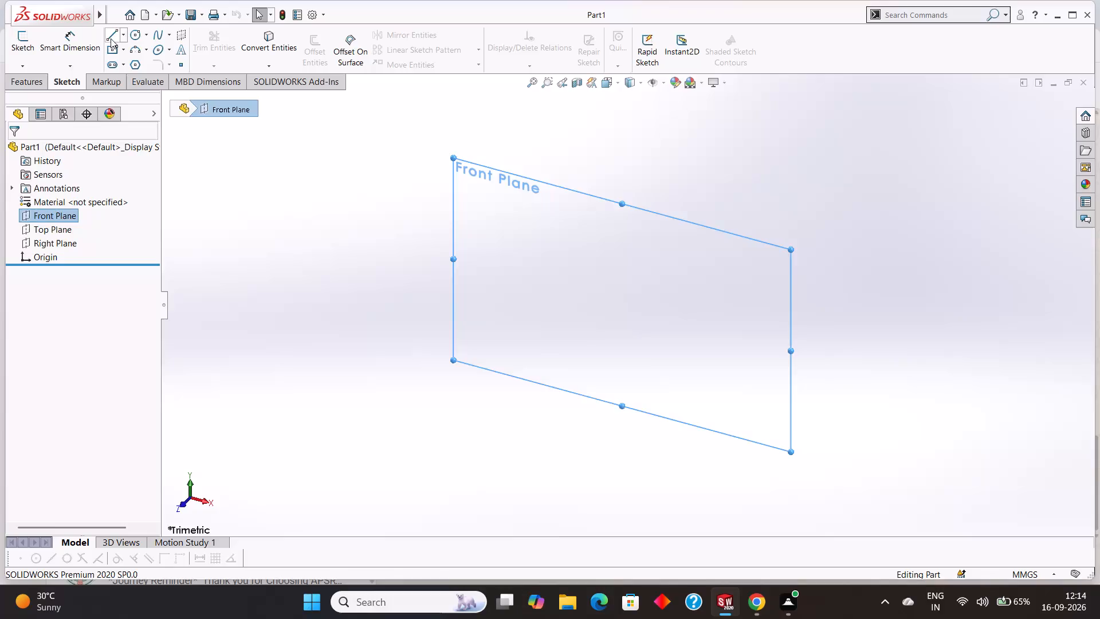
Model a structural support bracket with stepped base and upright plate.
Sketch connected lines on the Front Plane from the origin: 57 mm horizontally right, 9 mm down, 102 mm right, 9 mm up.
left_click(111, 38)
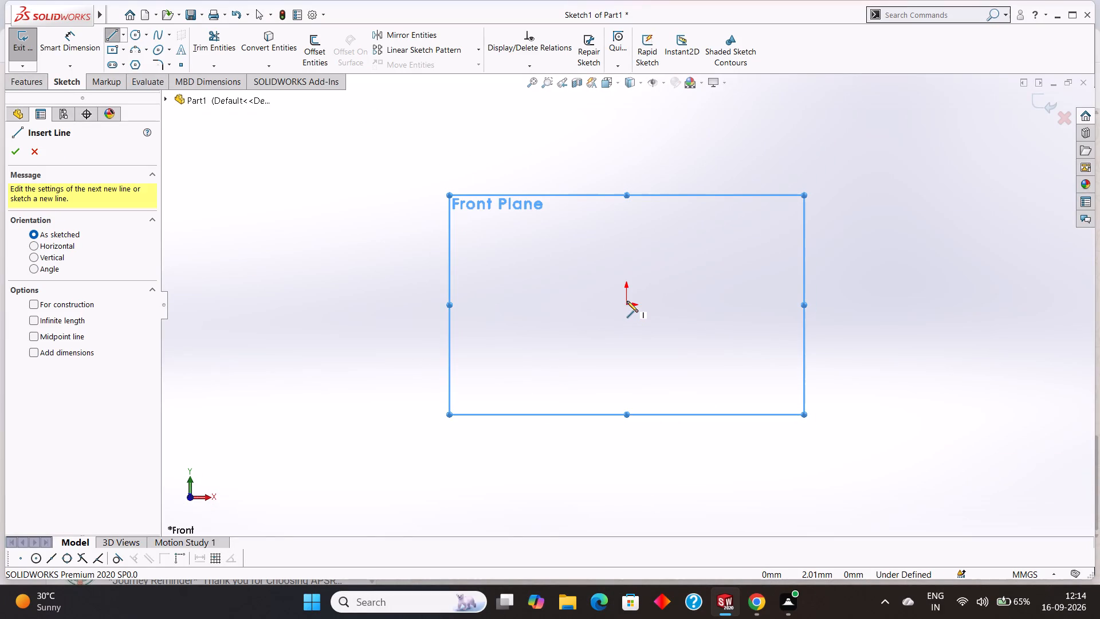
left_click(625, 304)
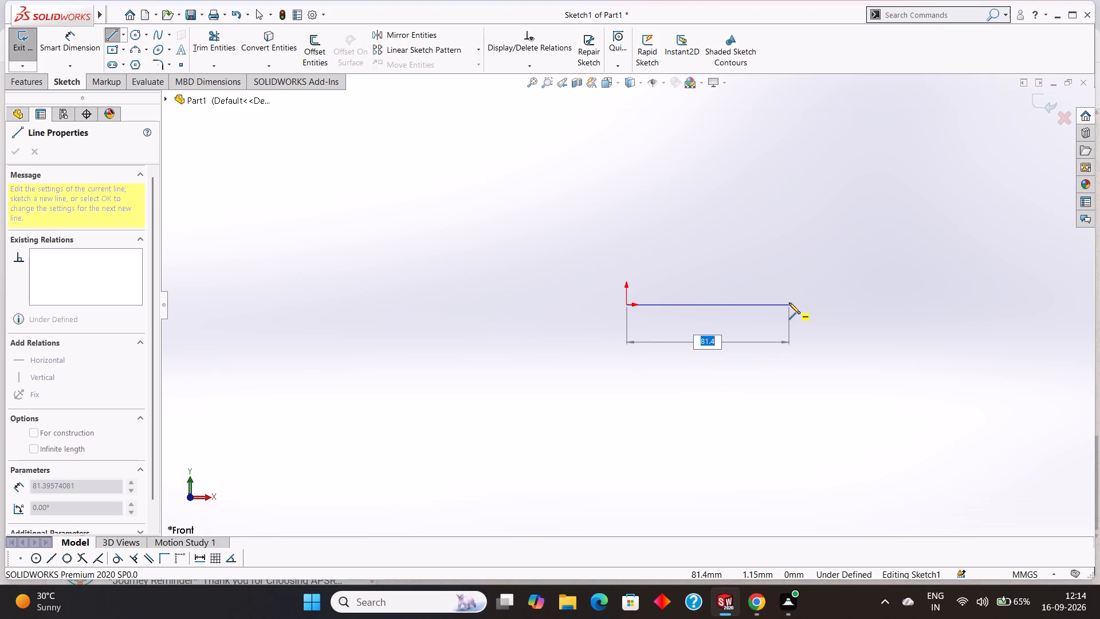
type("57")
key("Return")
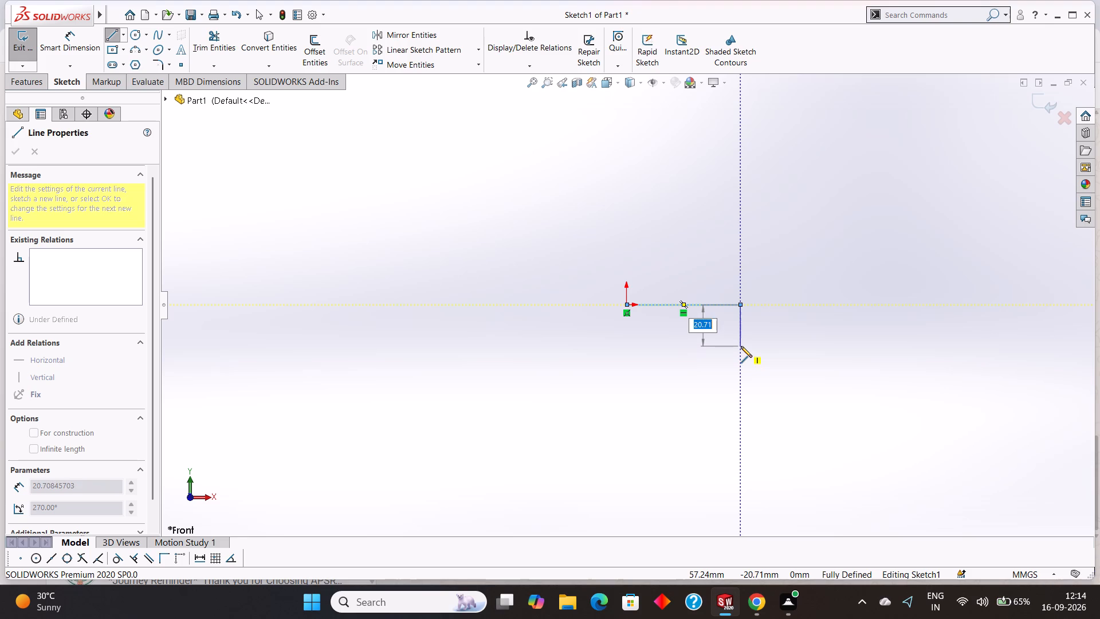
key("9")
key("Return")
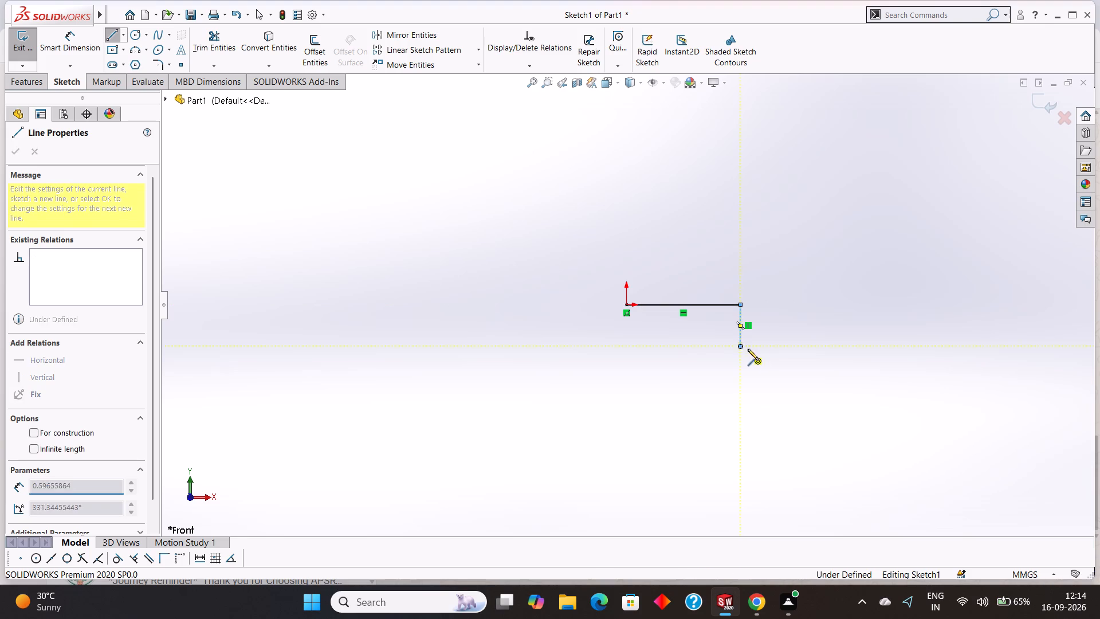
type("10")
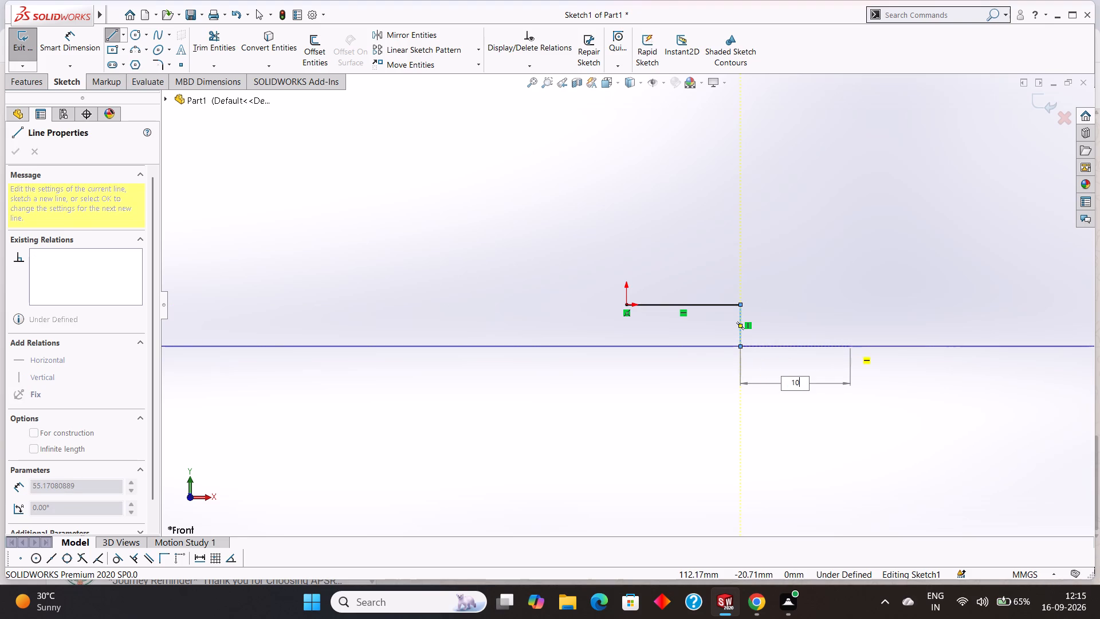
key("2")
key("Return")
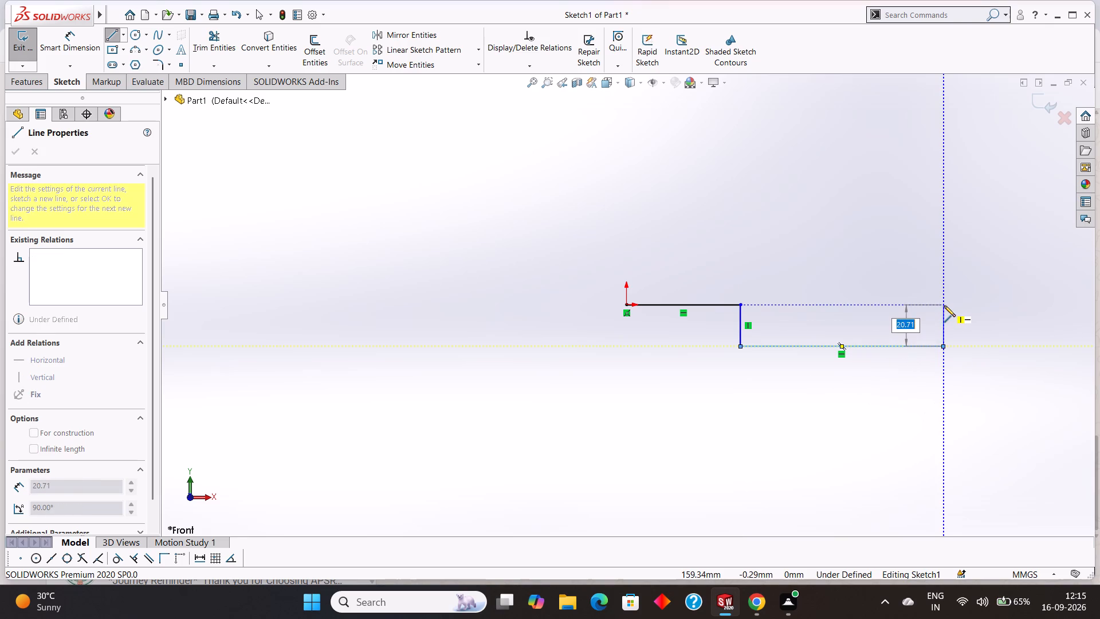
key("9")
key("Return")
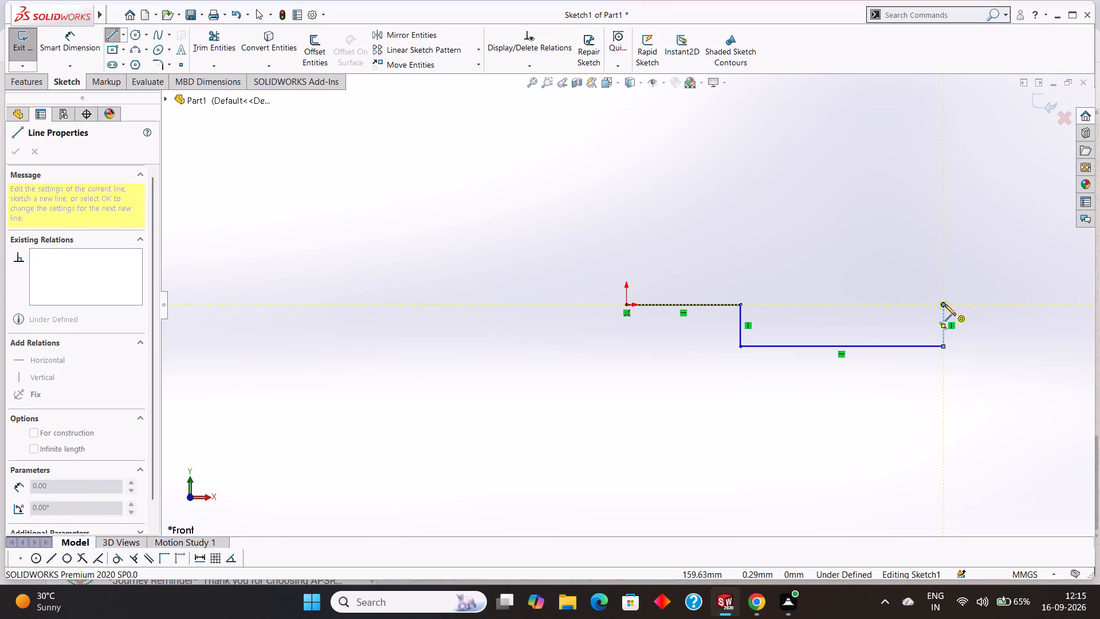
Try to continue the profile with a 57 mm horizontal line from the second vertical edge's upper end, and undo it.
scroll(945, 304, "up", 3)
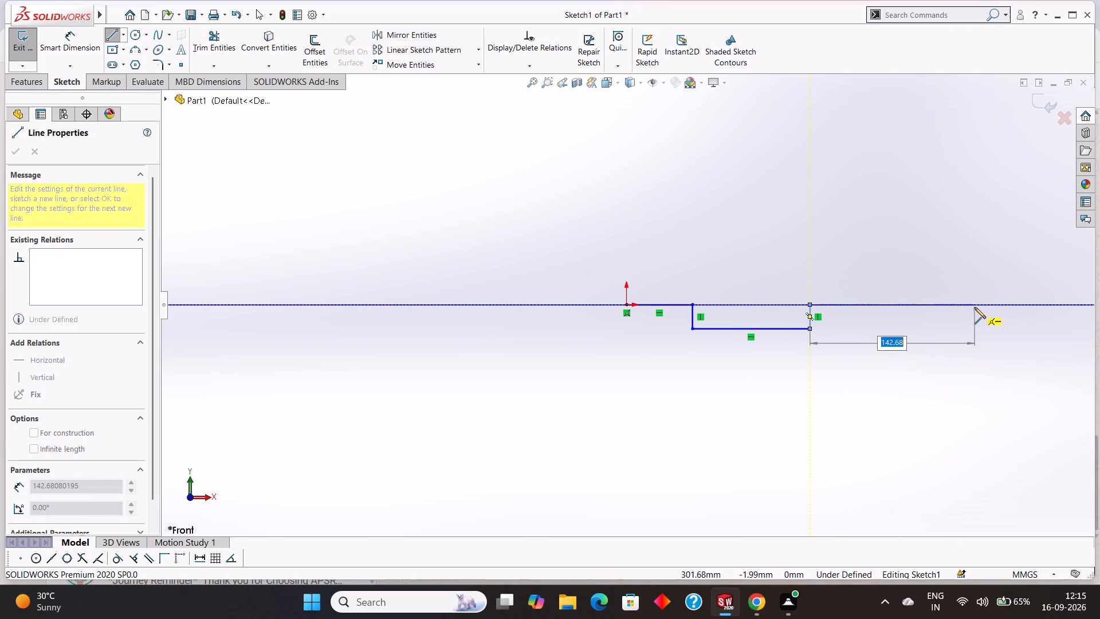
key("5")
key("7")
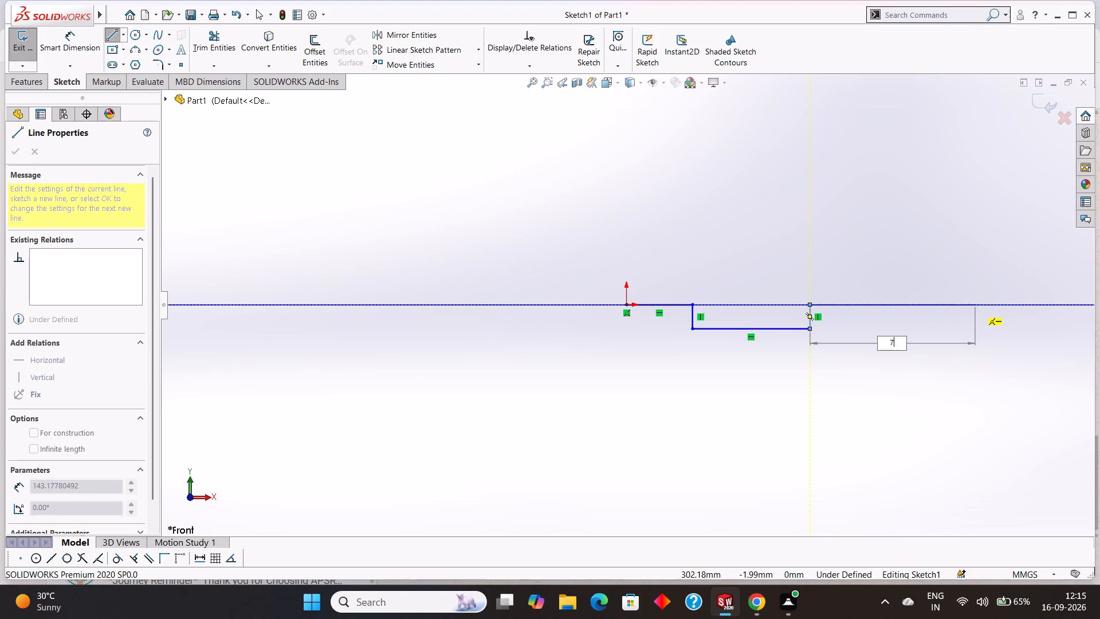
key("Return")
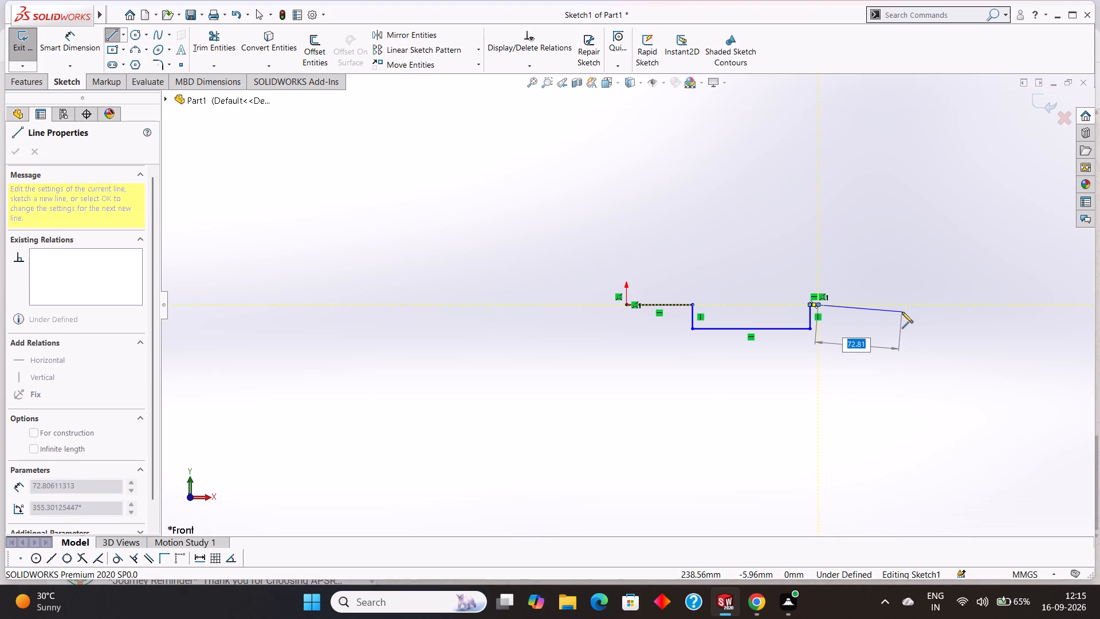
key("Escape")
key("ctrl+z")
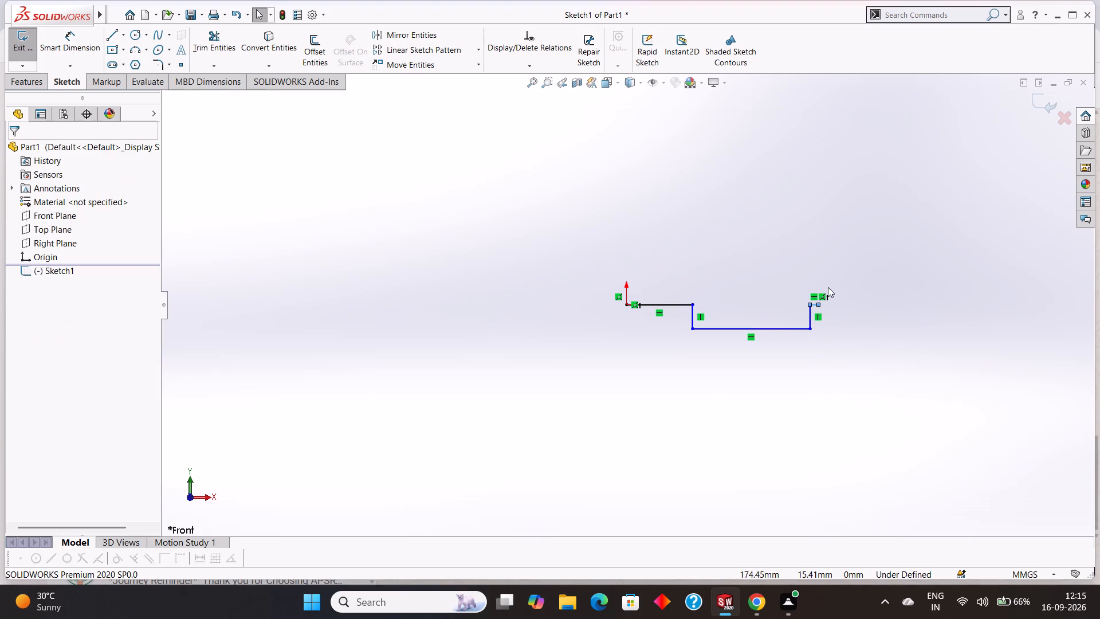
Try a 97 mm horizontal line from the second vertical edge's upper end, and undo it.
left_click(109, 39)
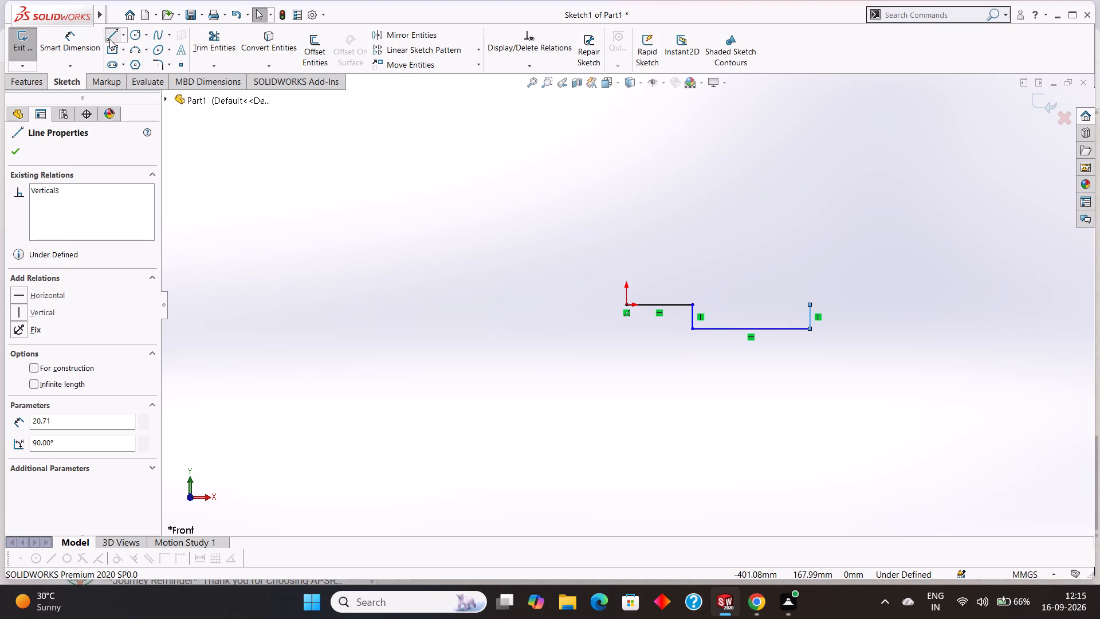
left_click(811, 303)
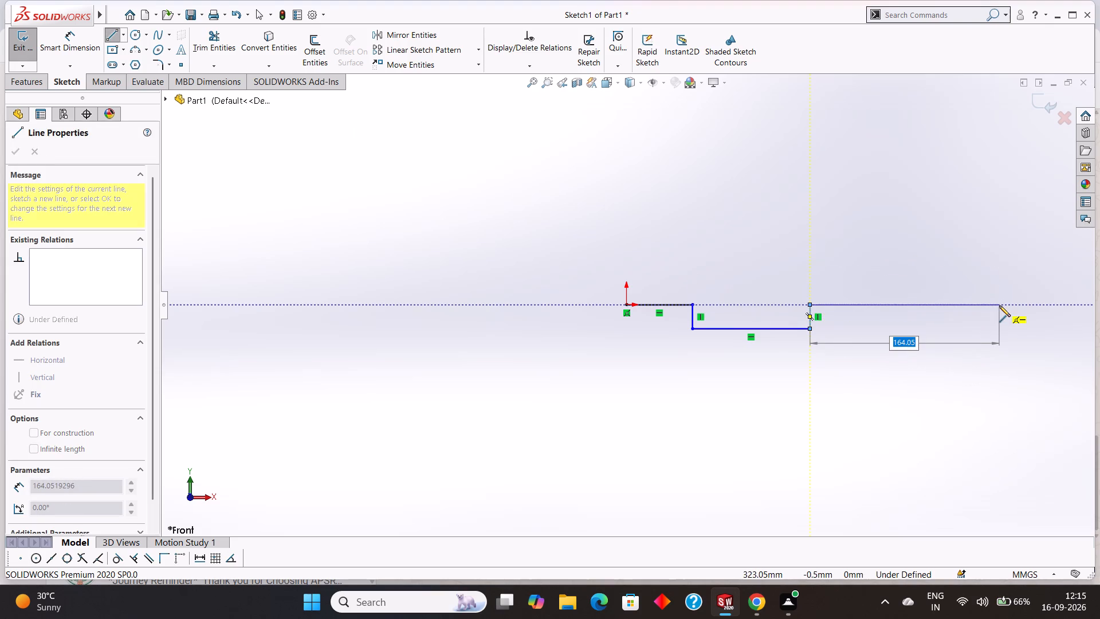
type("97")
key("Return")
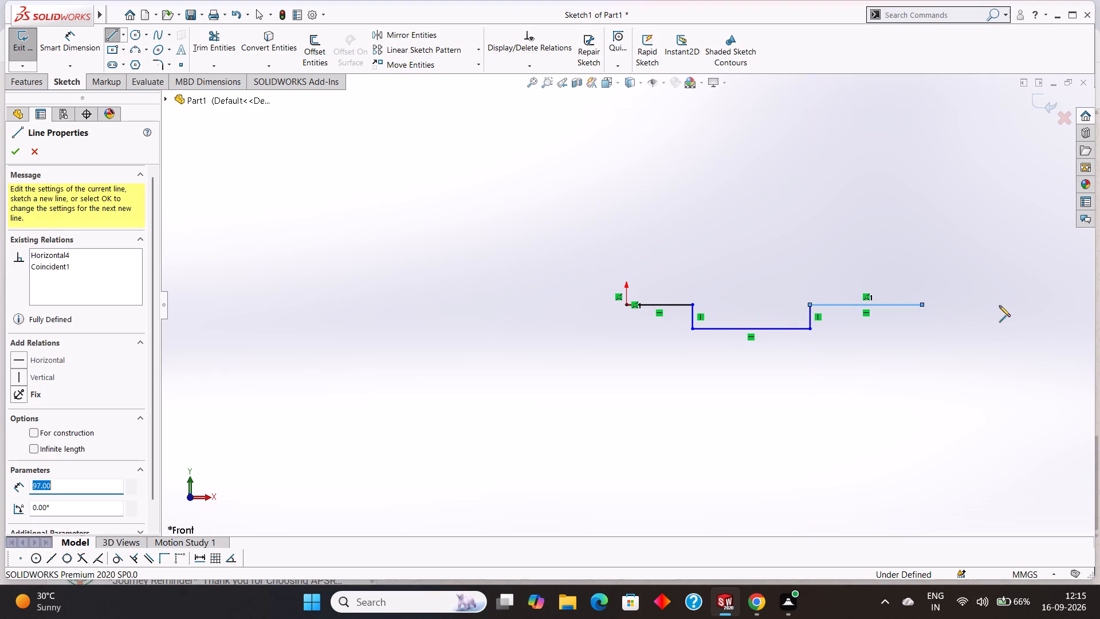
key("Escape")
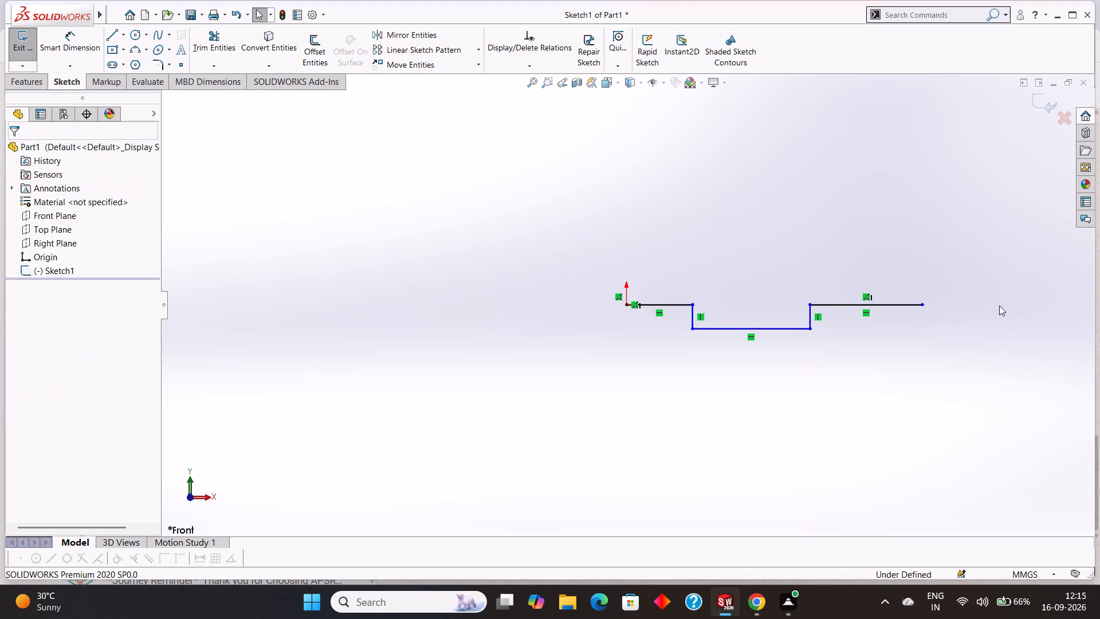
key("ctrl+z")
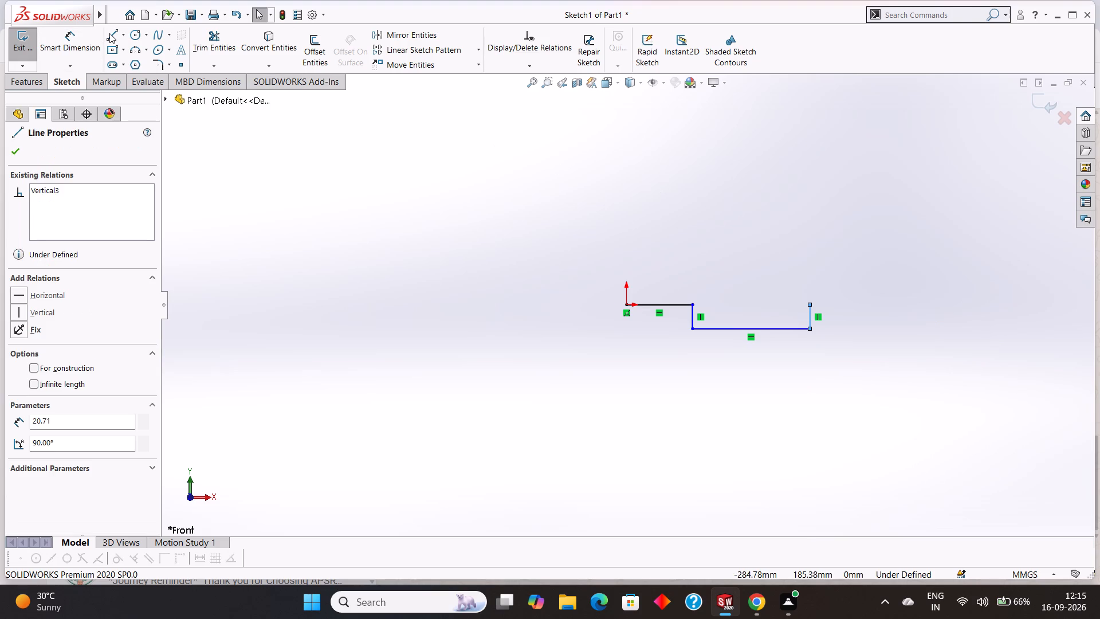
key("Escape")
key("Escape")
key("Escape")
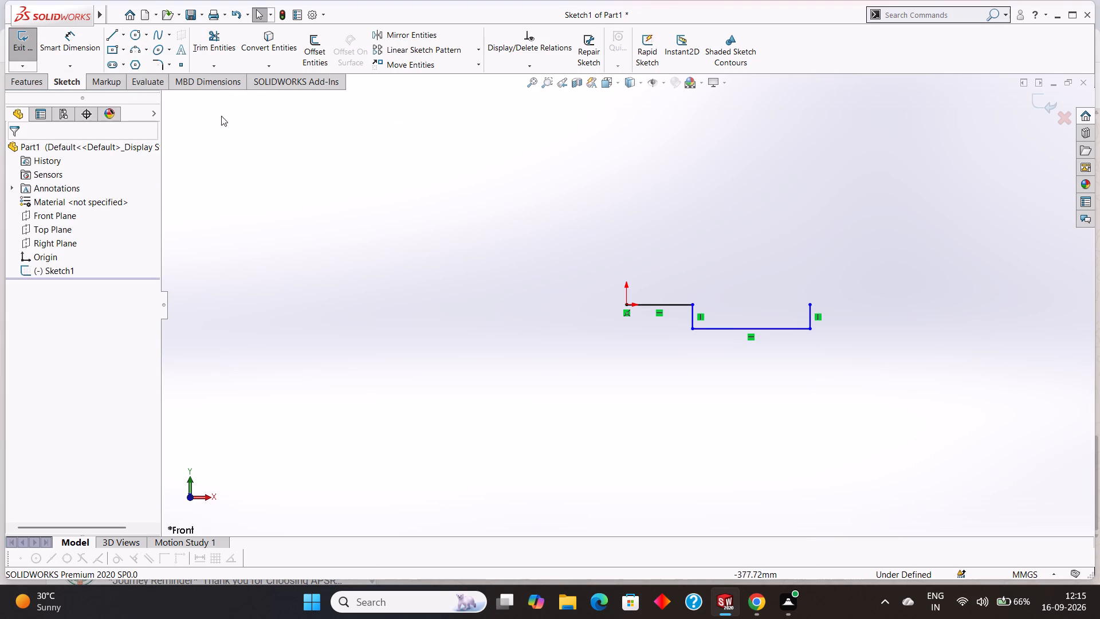
Continue the profile with lines 57 mm right and 20 mm up, and close it back above and down to the origin.
left_click(116, 35)
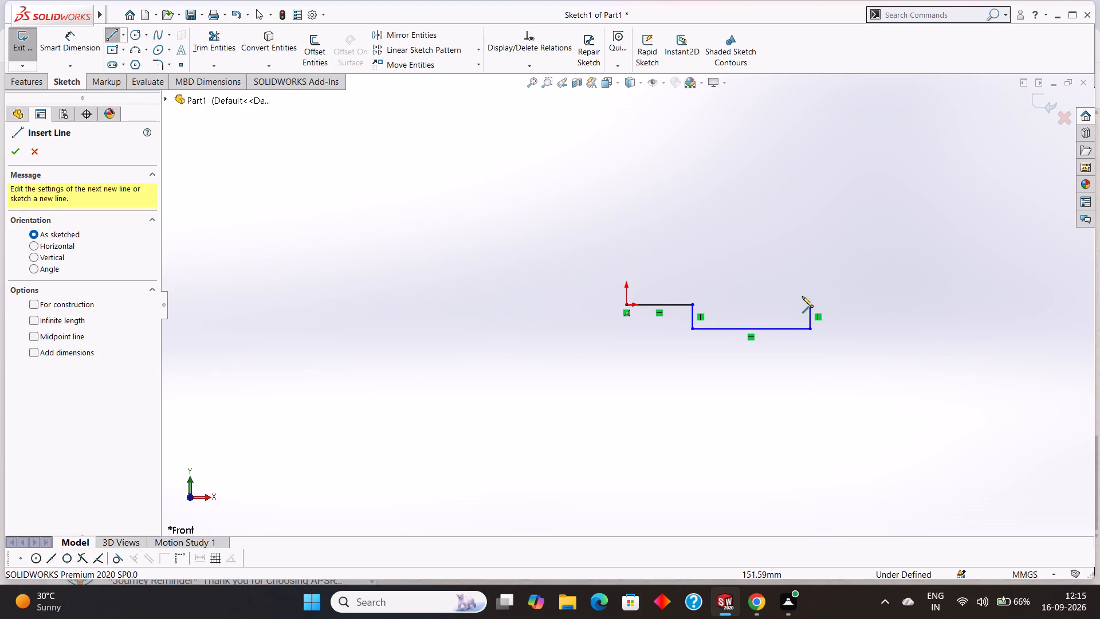
left_click(810, 301)
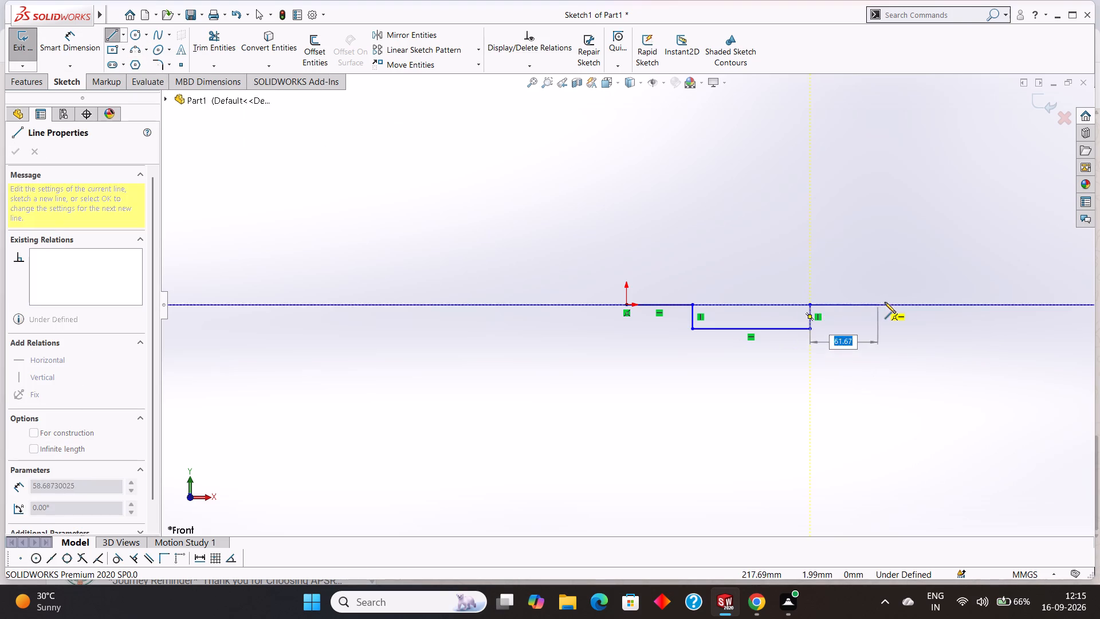
type("57")
key("Return")
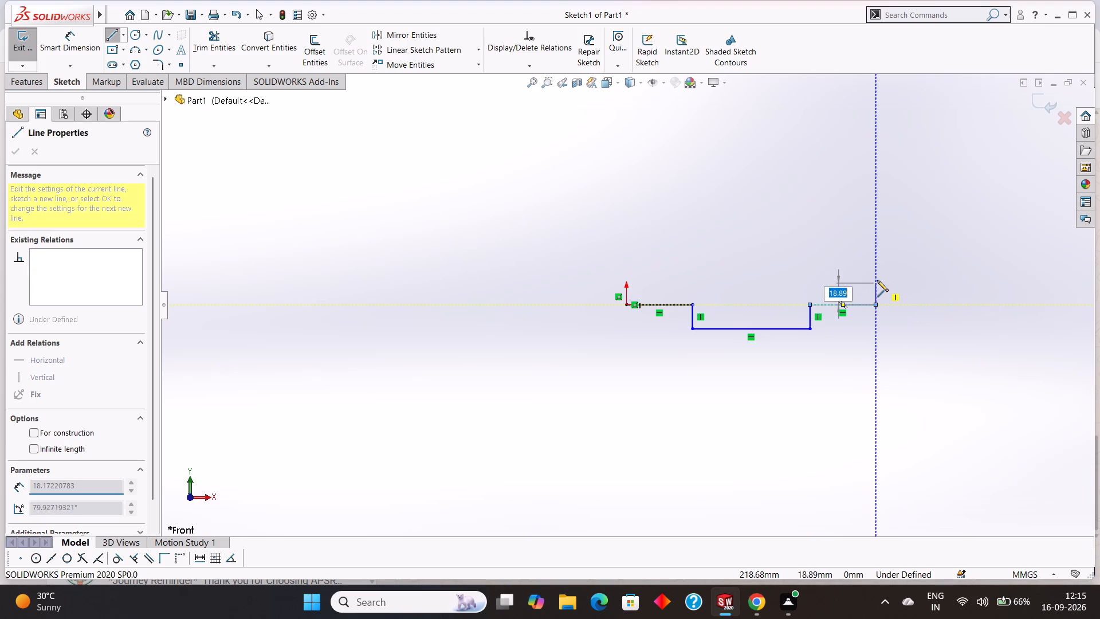
type("20")
key("Return")
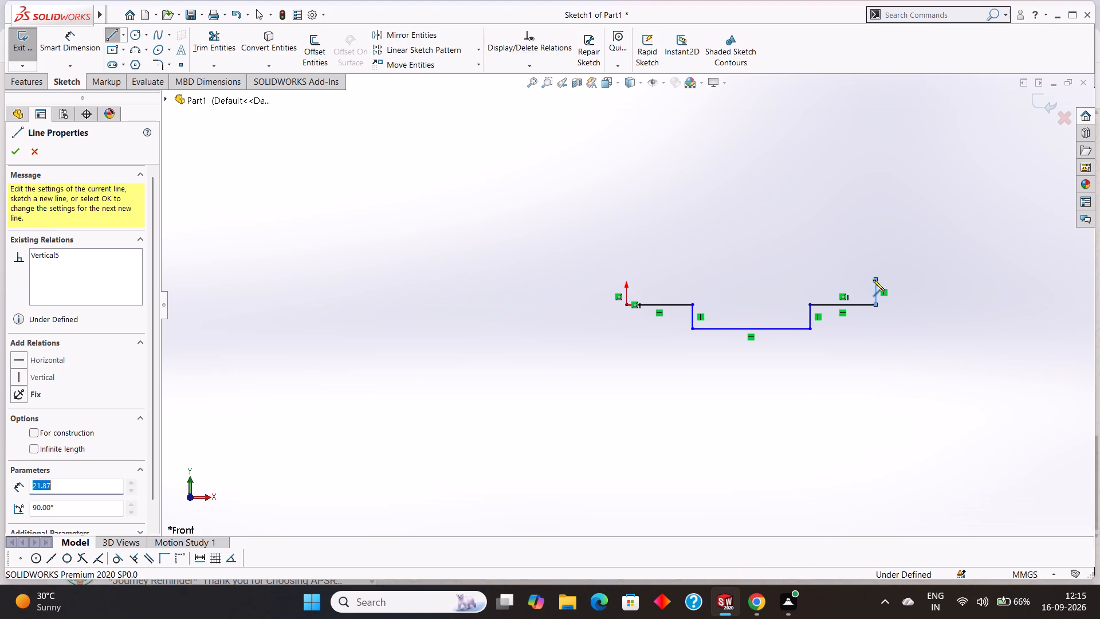
left_click(626, 279)
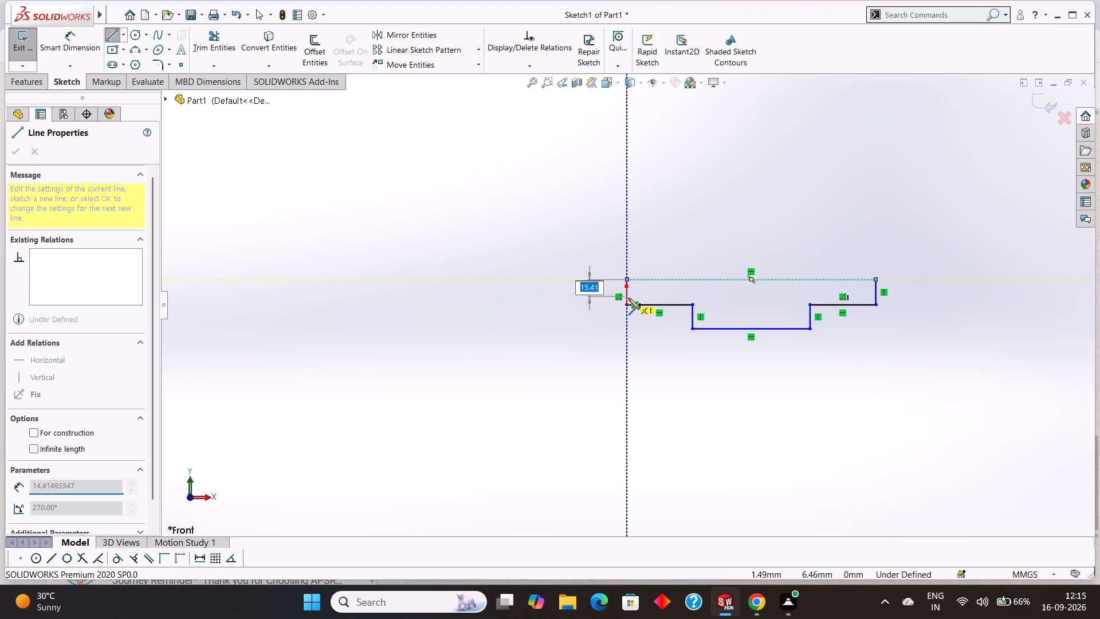
left_click(627, 304)
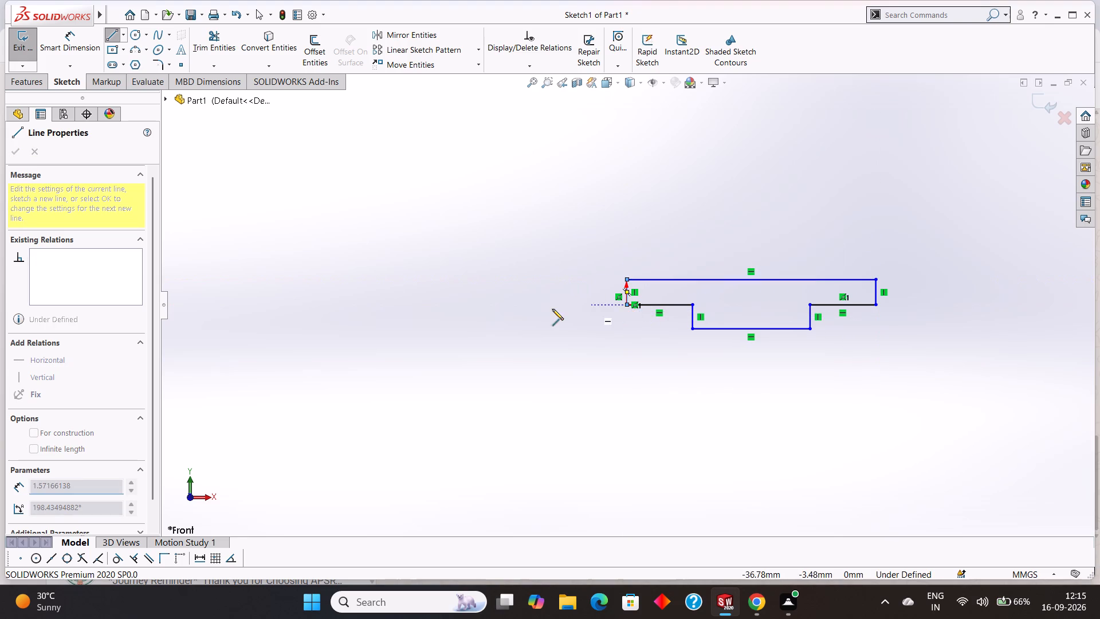
right_click(509, 313)
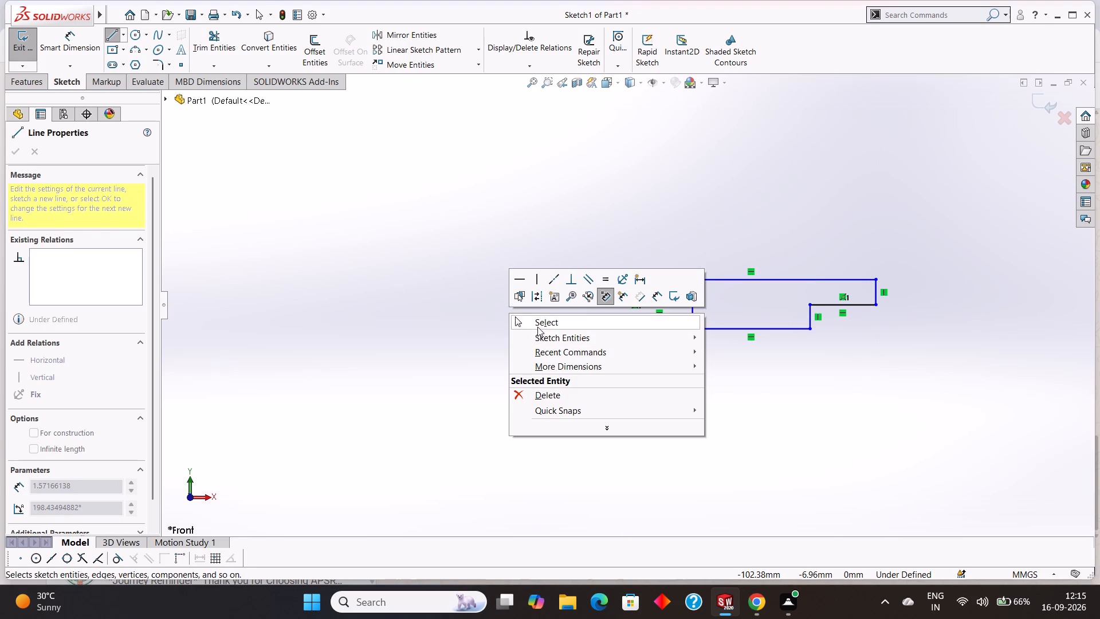
left_click(537, 327)
Dimension the horizontal ledge starting at the origin as 57 mm.
left_click(57, 39)
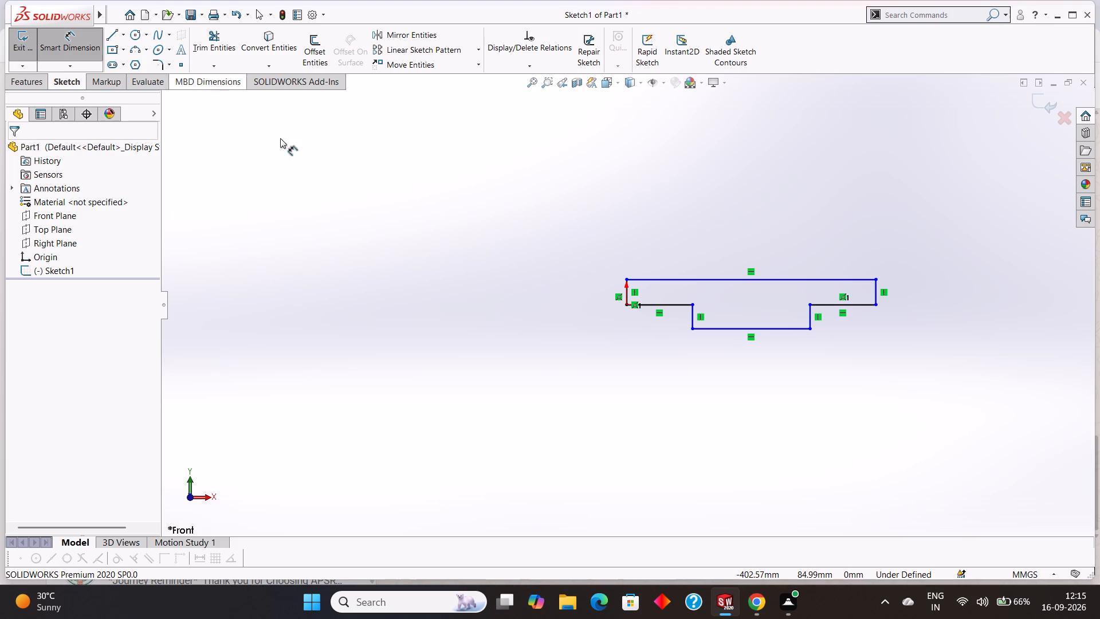
left_click(660, 306)
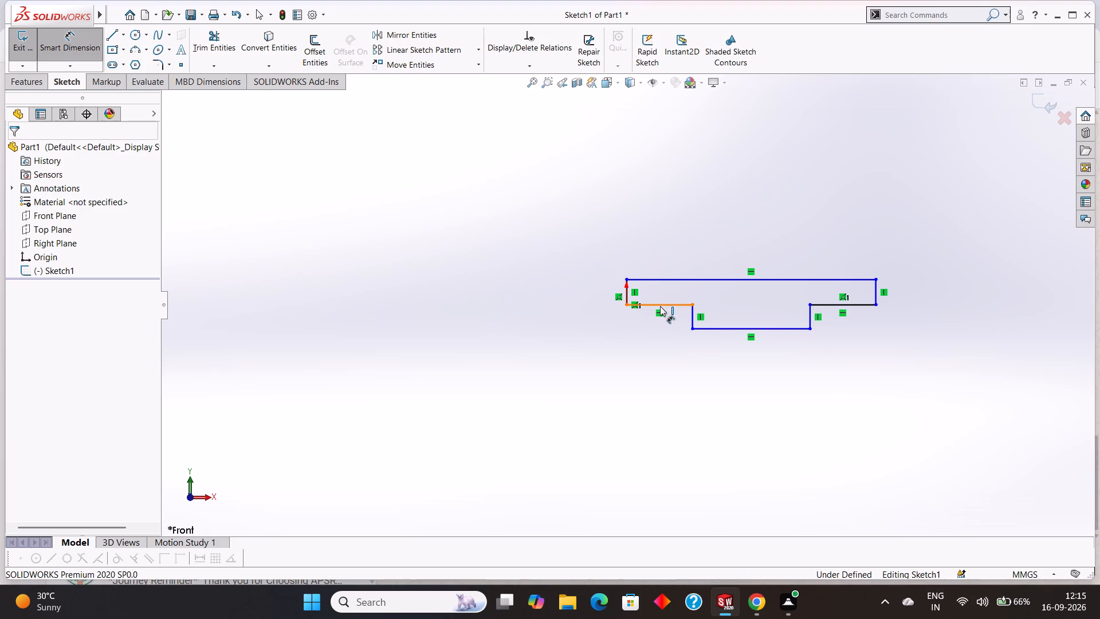
left_click(648, 362)
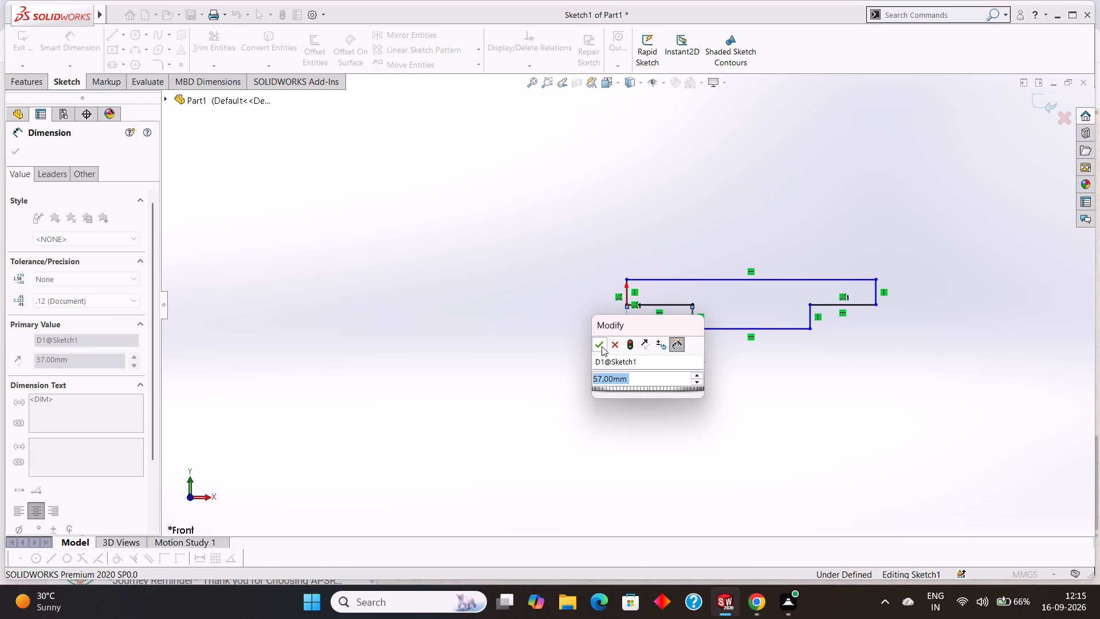
left_click(601, 346)
Dimension the vertical step edge next to the 57 mm ledge and set it to 9 mm.
left_click(694, 319)
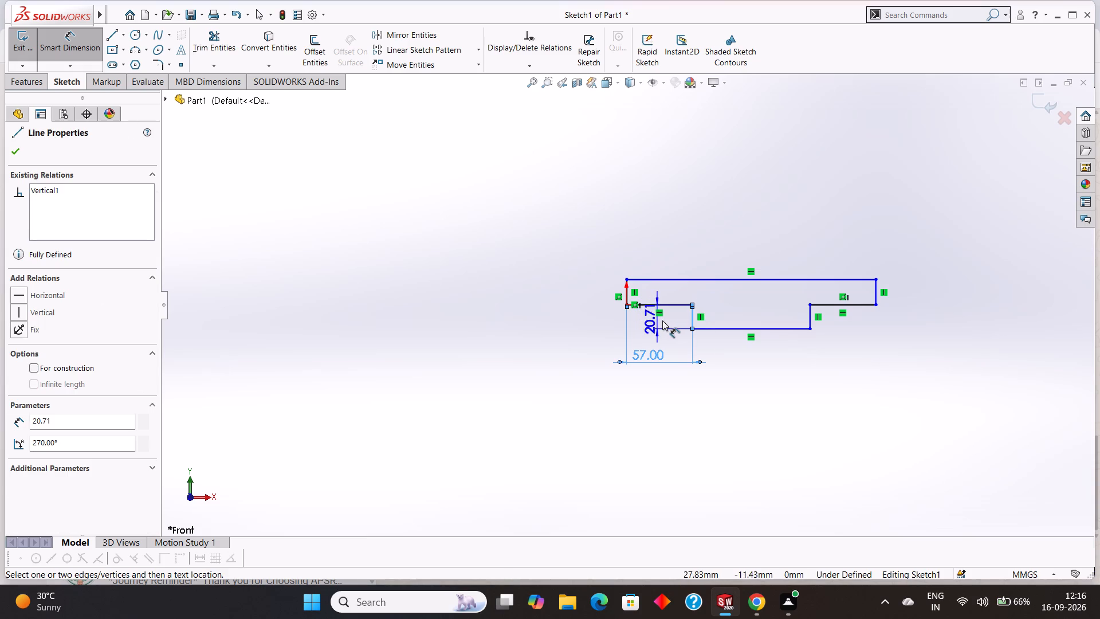
left_click(669, 321)
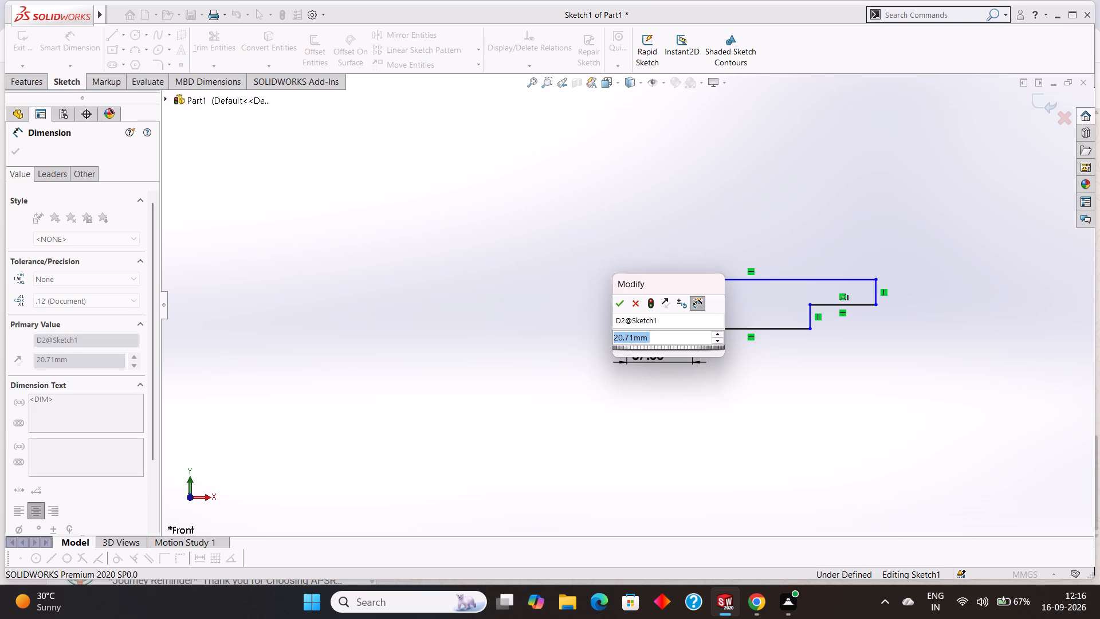
key("9")
key("Return")
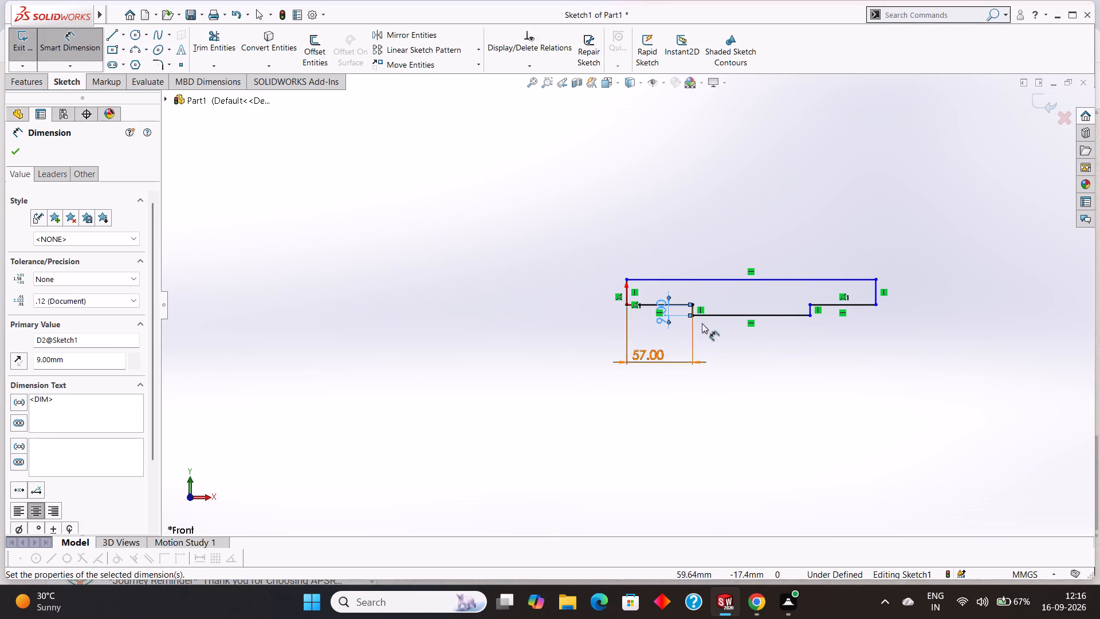
Dimension the bottom edge of the profile's lower step as 102 mm.
left_click(734, 318)
left_click(745, 348)
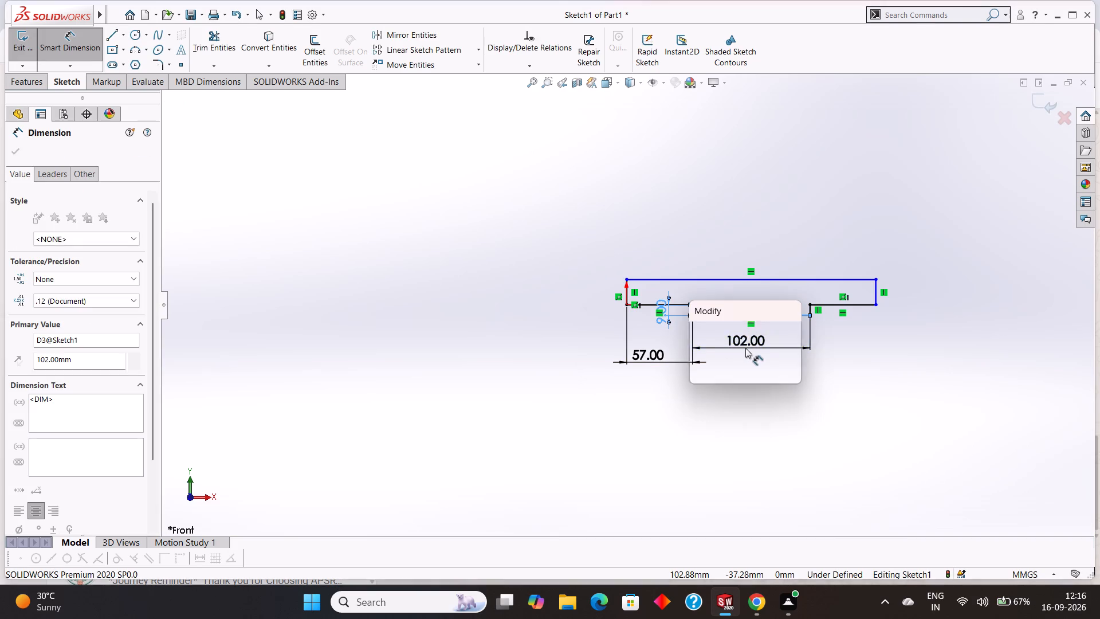
left_click(697, 328)
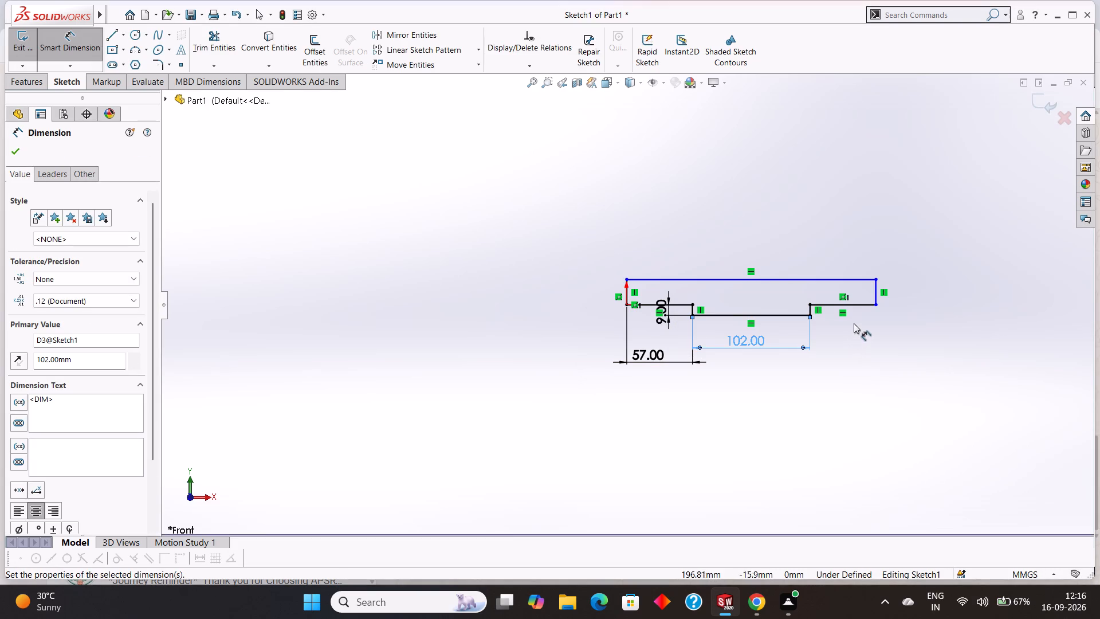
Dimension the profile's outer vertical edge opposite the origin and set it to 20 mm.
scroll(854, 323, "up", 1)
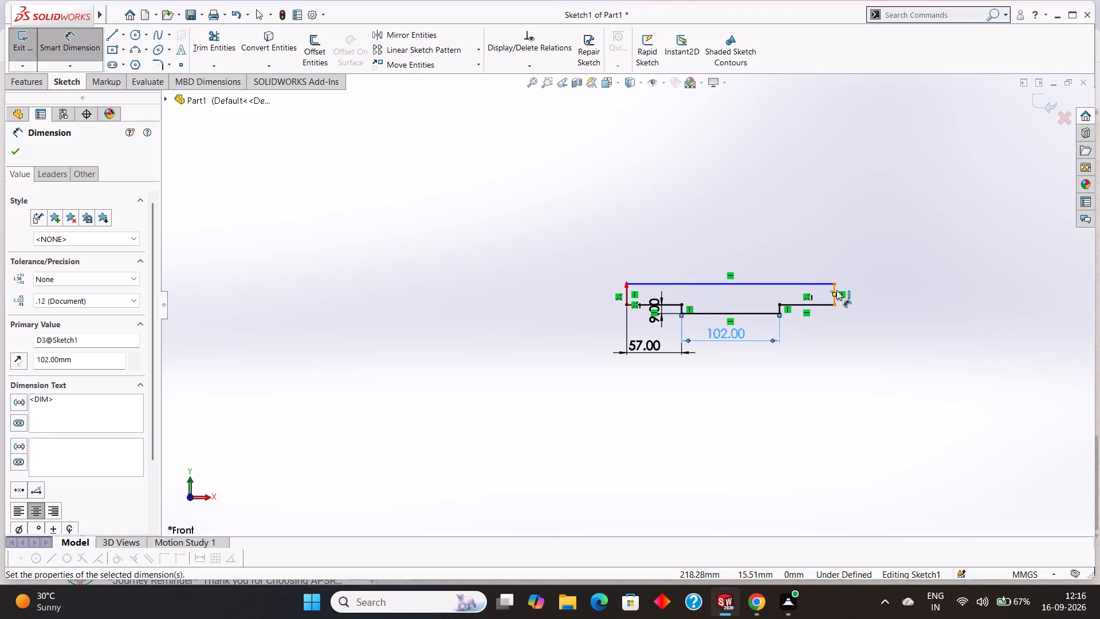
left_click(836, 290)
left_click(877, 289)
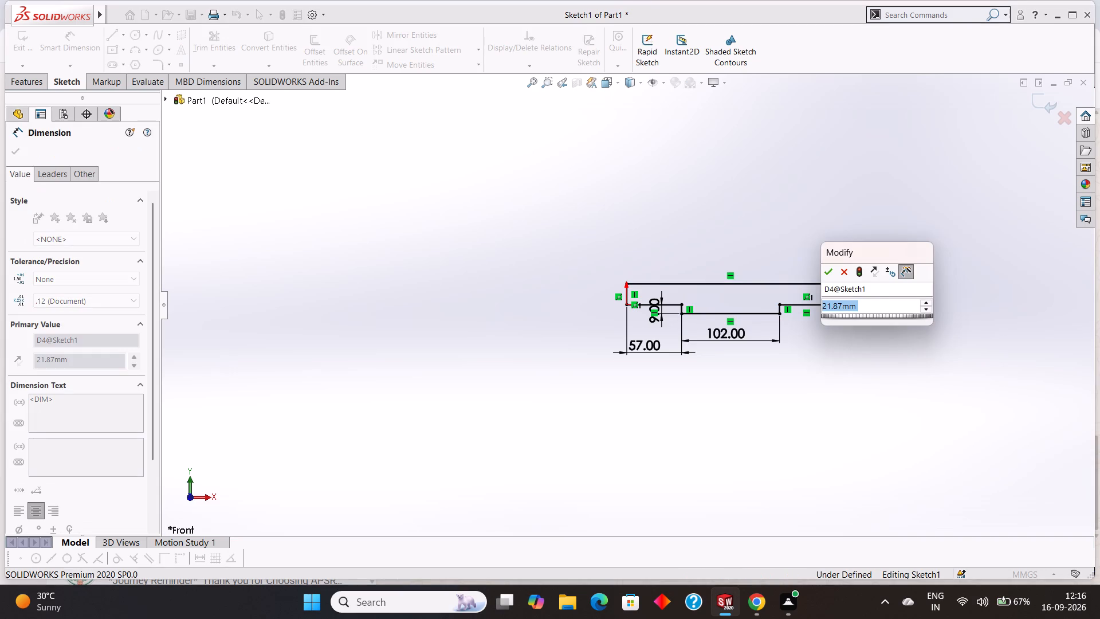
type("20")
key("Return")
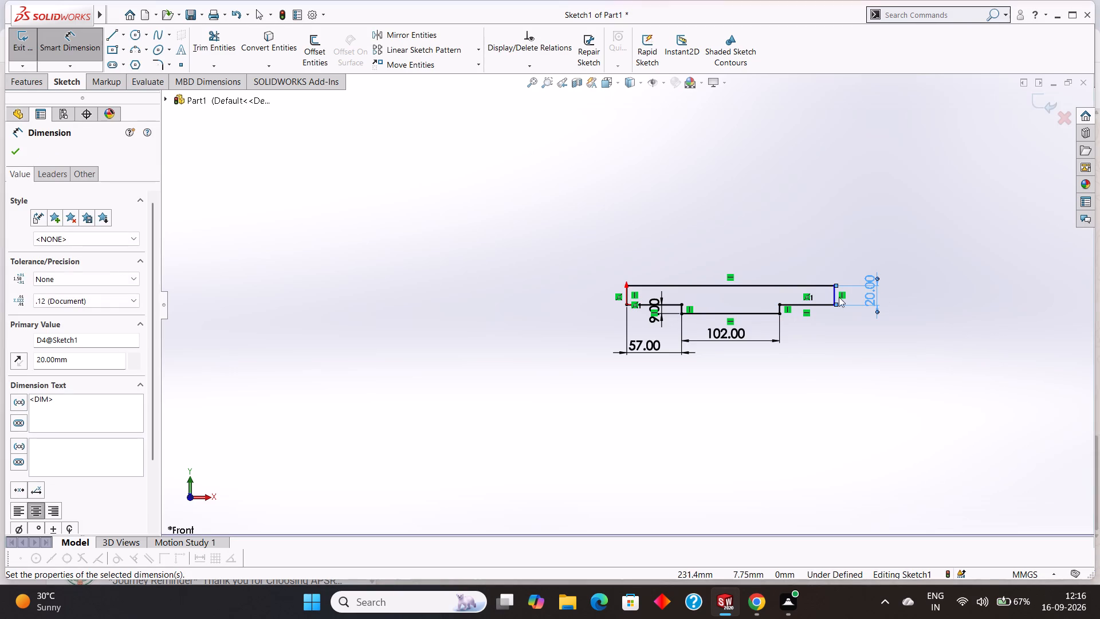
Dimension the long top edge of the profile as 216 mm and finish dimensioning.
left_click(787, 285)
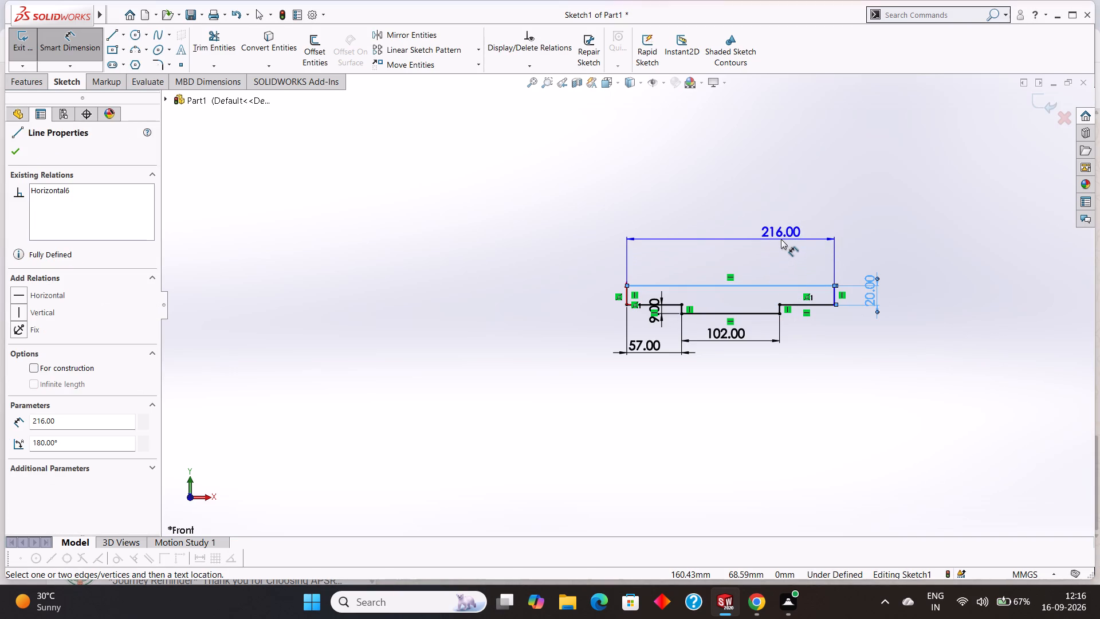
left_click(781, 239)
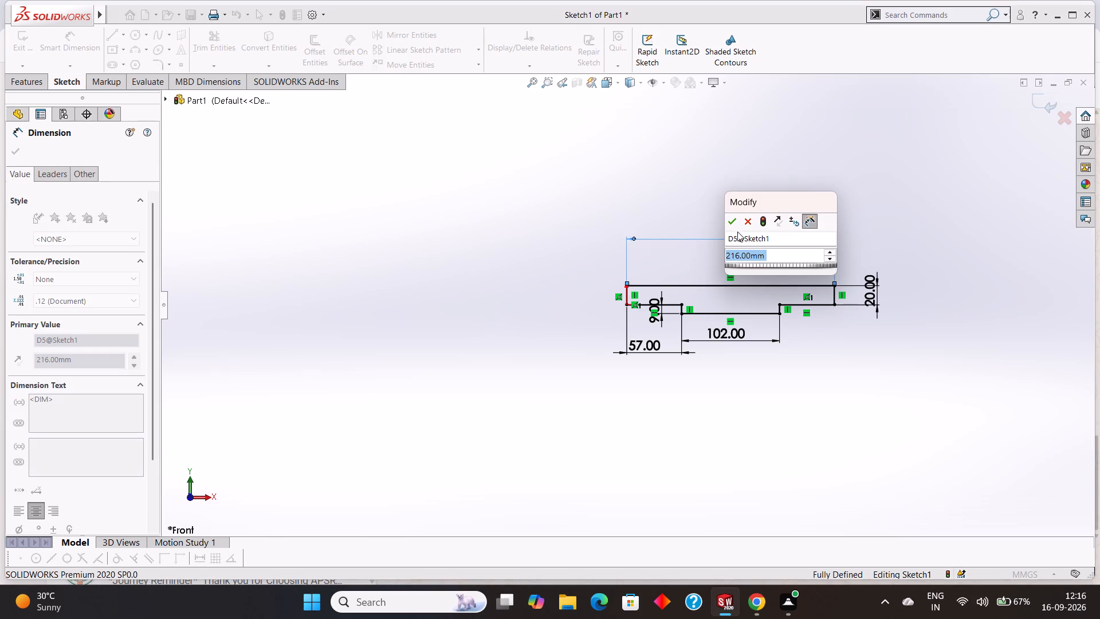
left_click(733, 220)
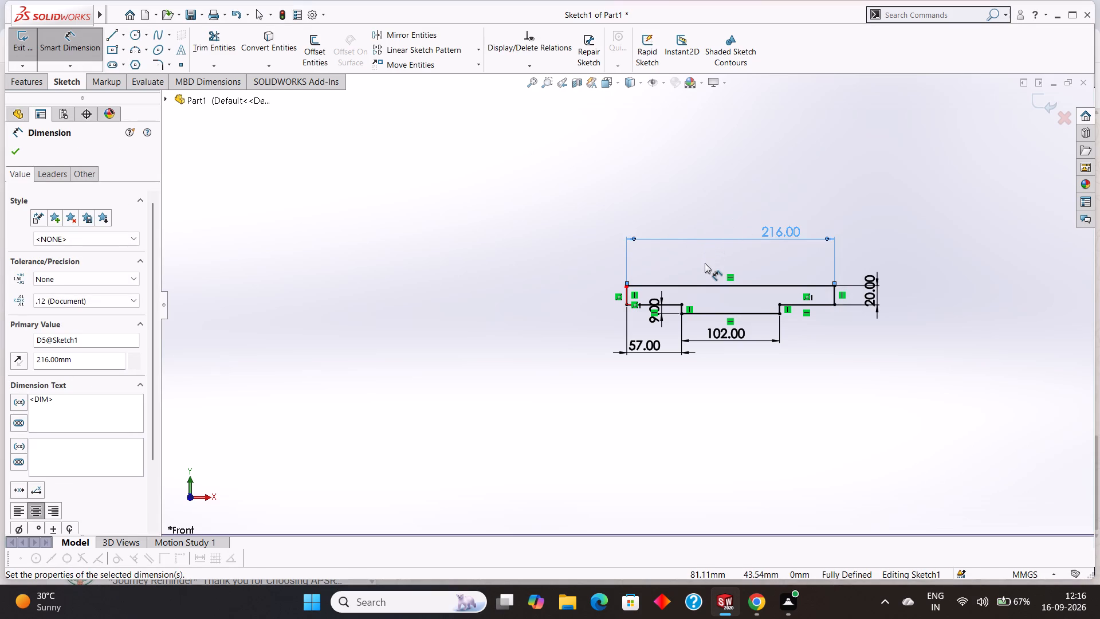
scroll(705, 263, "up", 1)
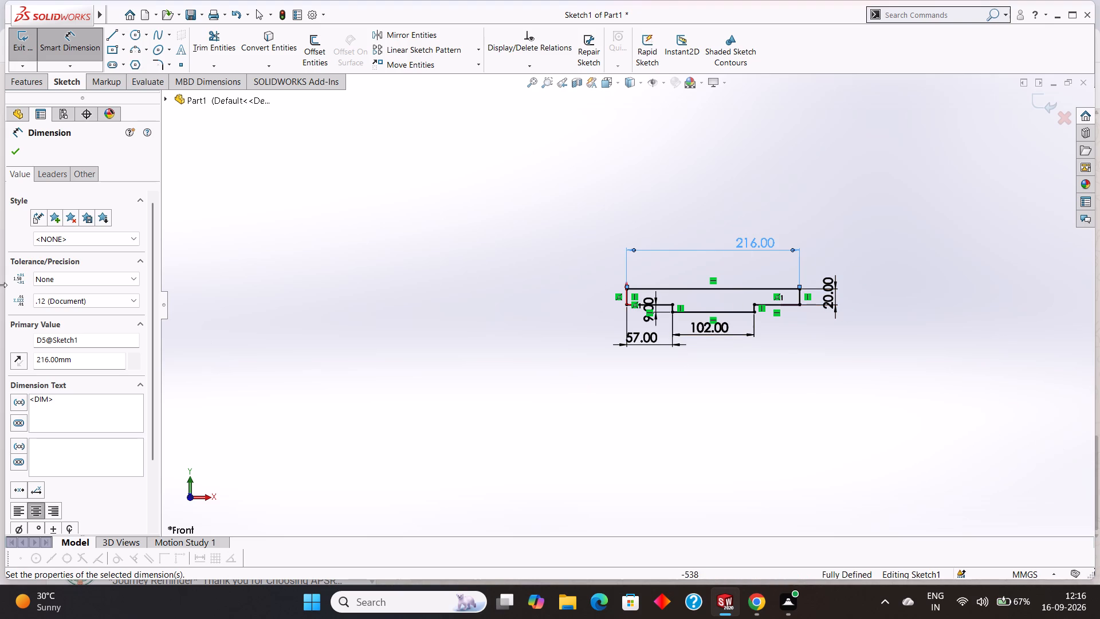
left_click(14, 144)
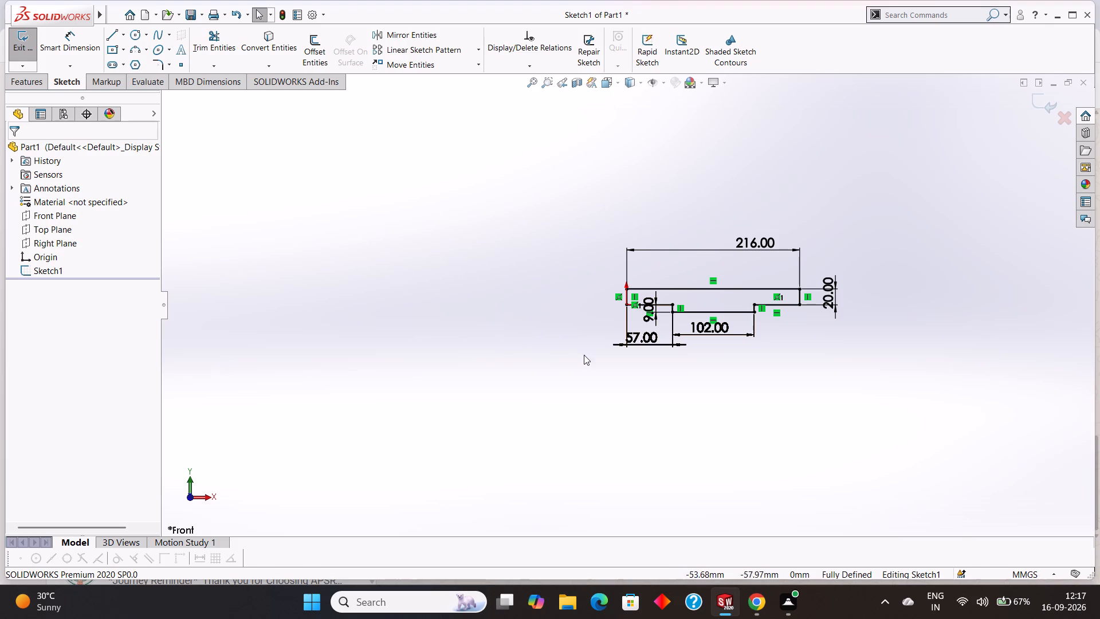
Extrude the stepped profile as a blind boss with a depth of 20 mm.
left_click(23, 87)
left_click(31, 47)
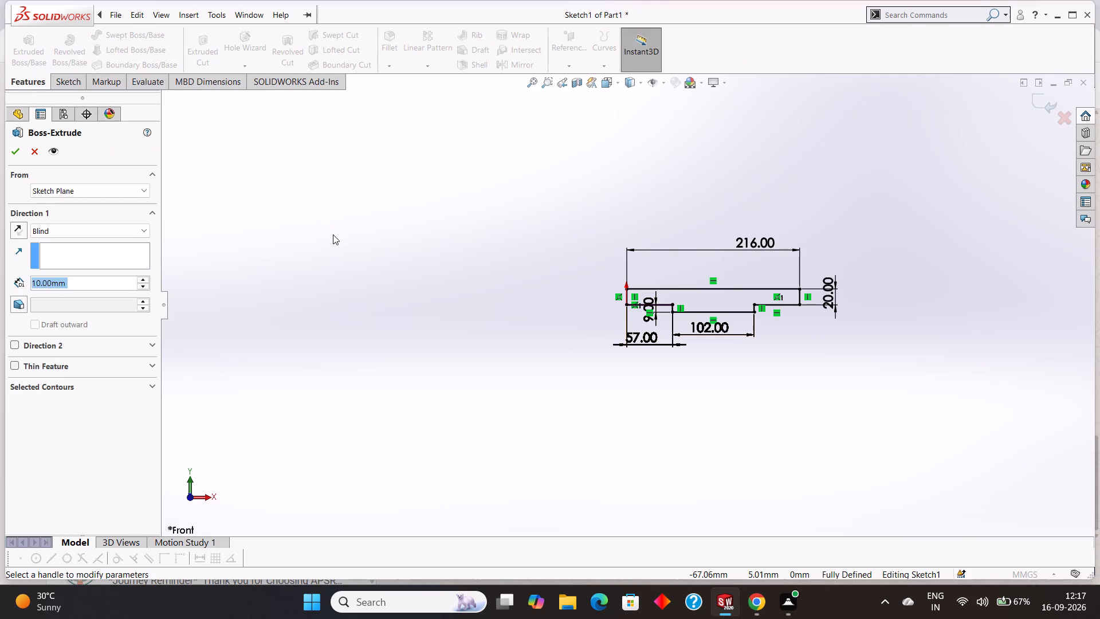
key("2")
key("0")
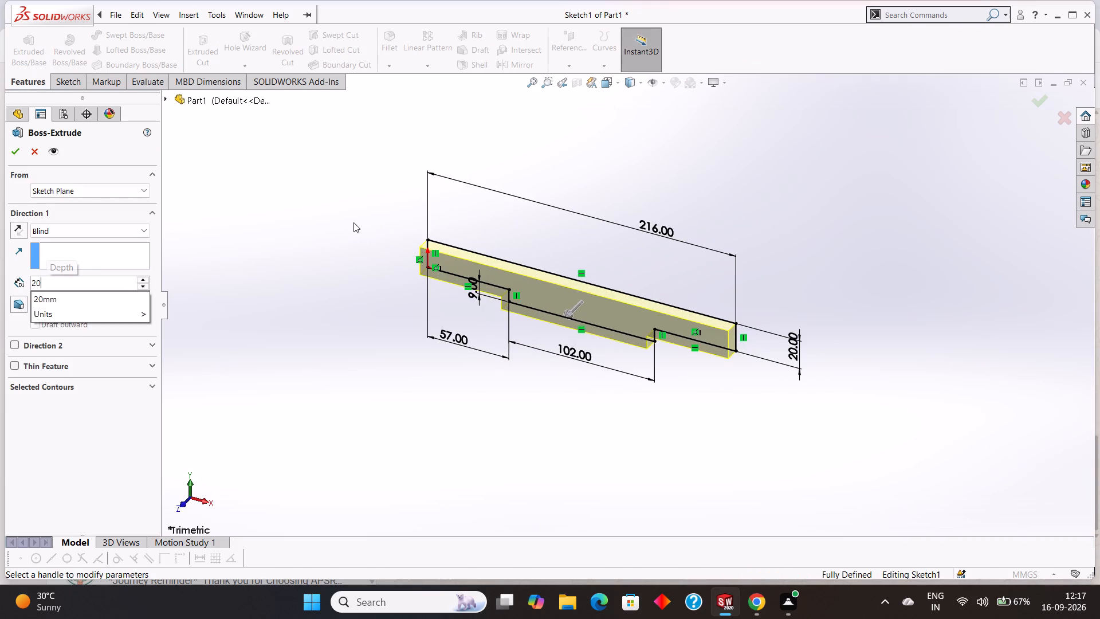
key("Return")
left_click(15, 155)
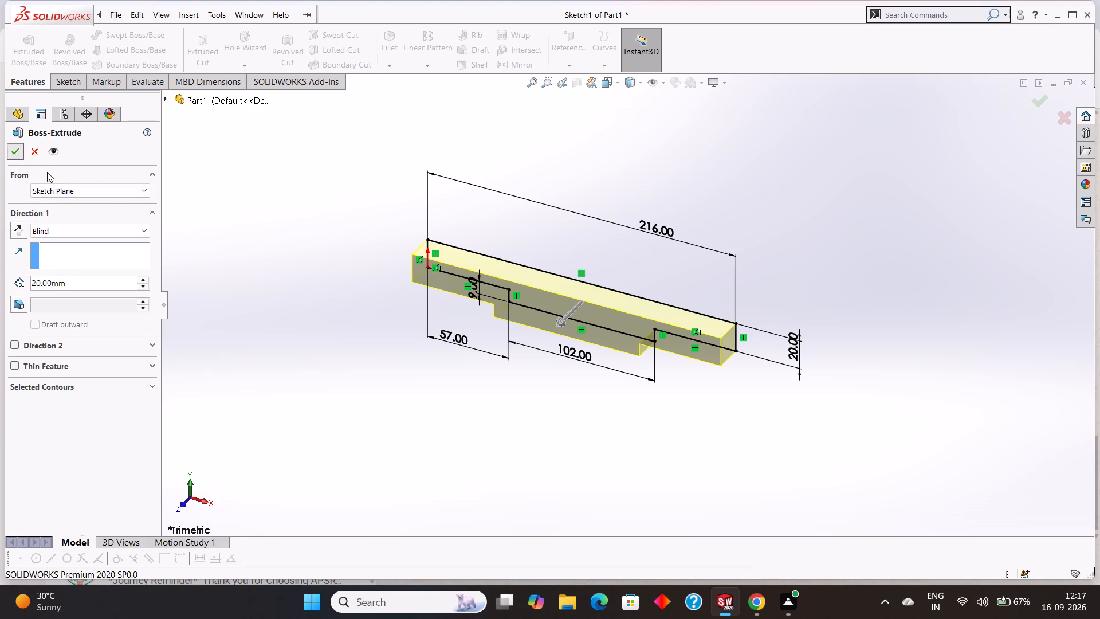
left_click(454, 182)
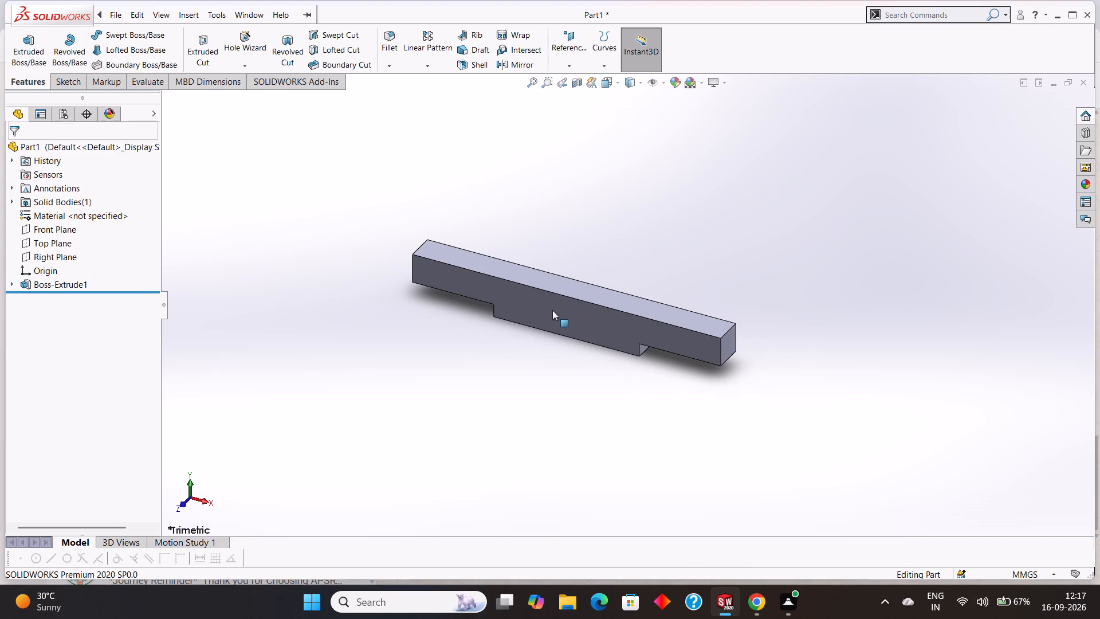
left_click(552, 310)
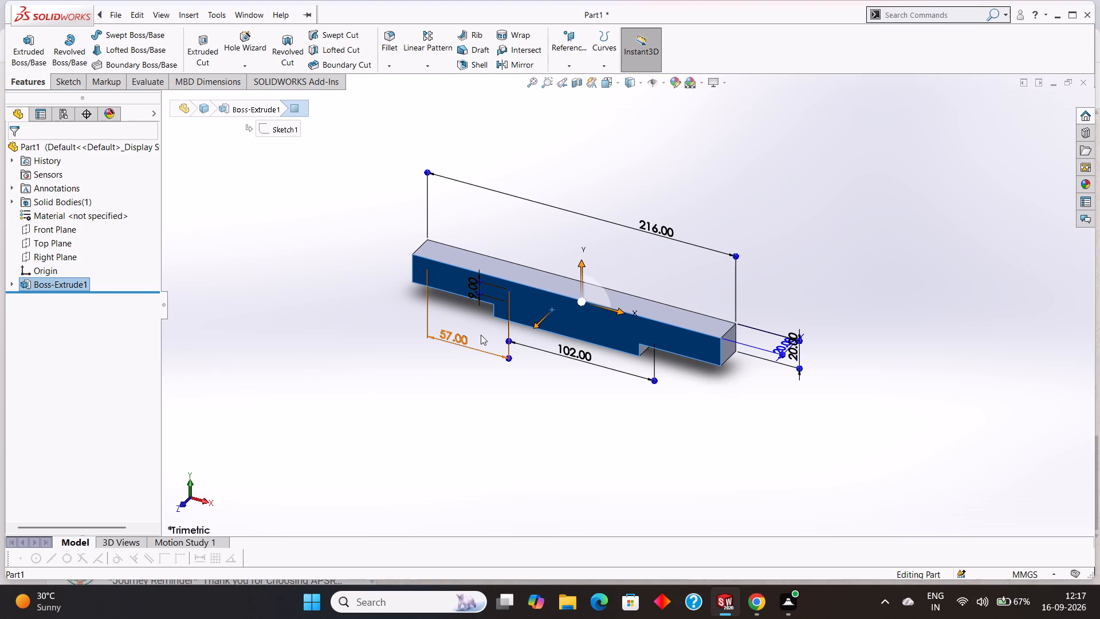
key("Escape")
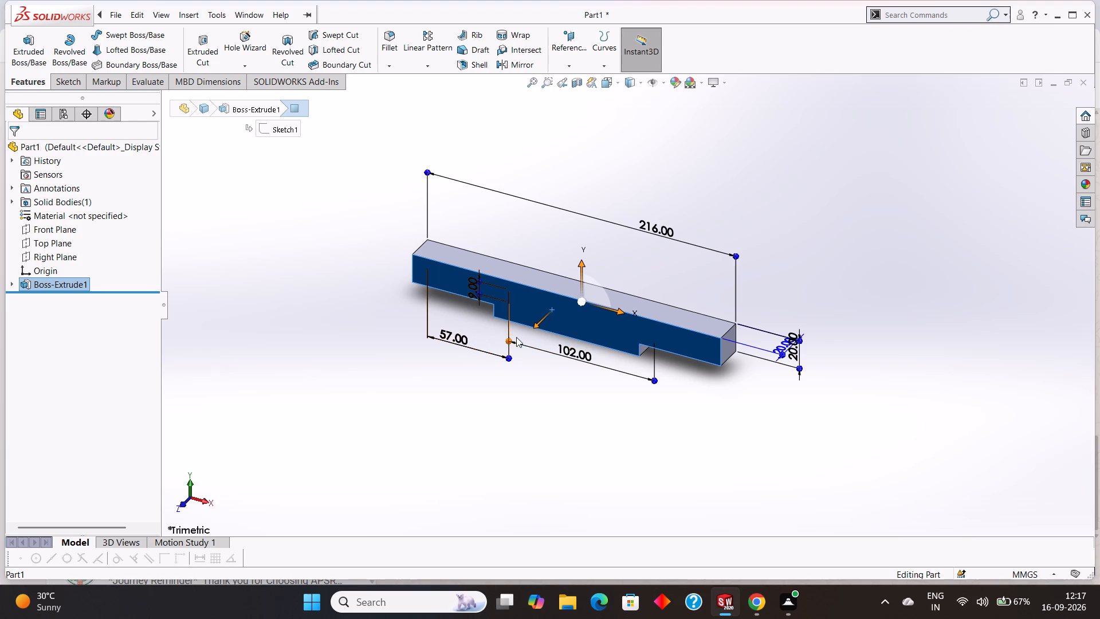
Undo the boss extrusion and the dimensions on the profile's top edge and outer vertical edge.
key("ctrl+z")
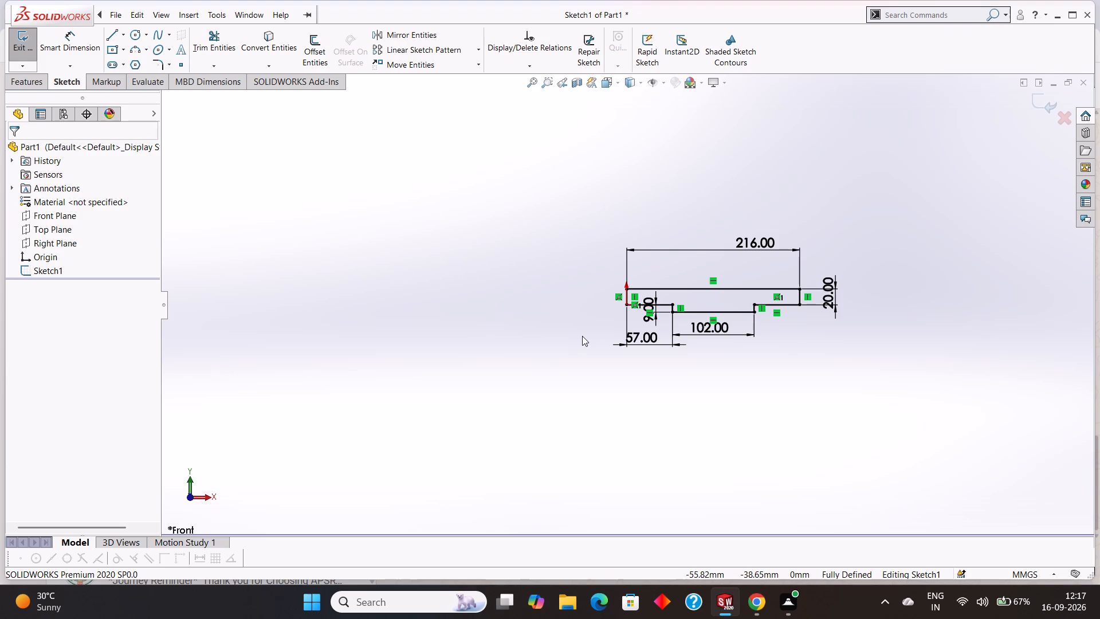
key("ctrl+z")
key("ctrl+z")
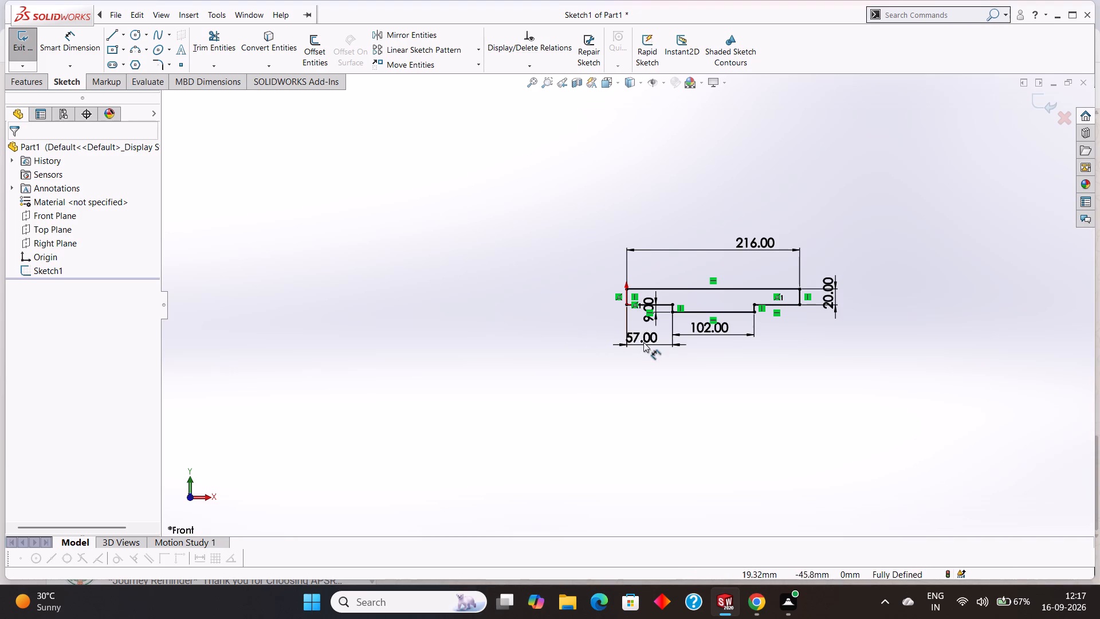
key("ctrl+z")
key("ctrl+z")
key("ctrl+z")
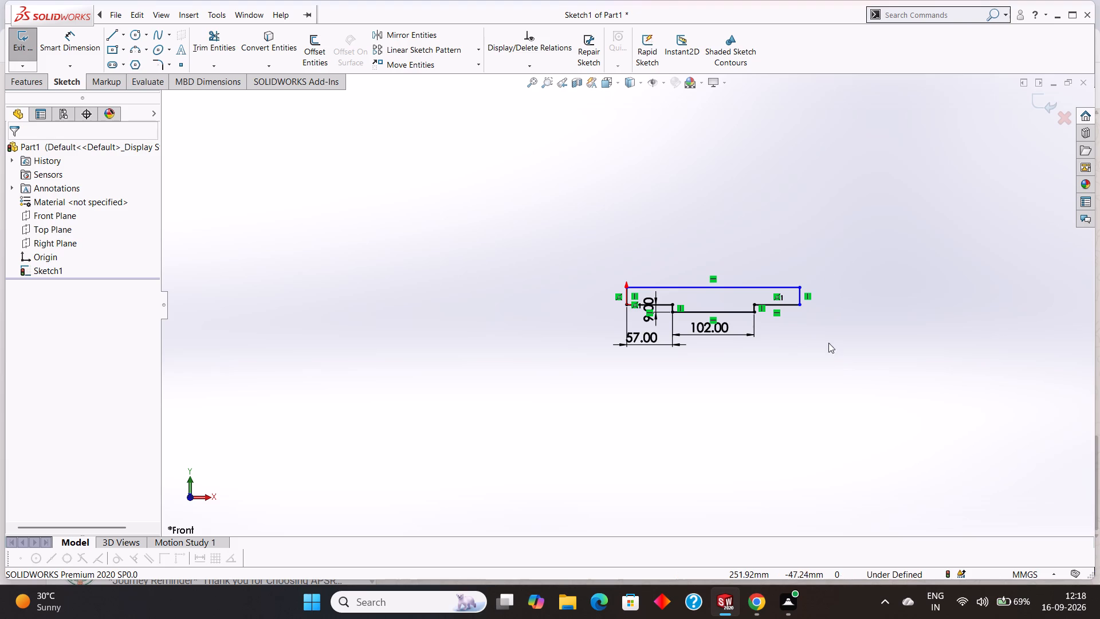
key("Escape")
Delete the long top horizontal line of the profile.
right_click(751, 285)
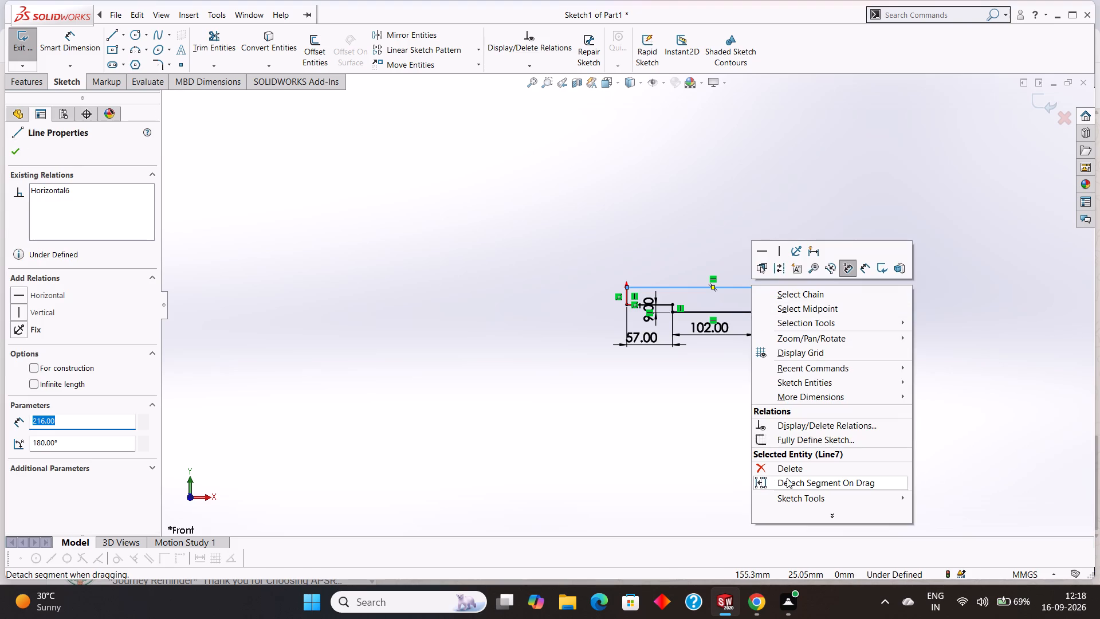
left_click(791, 468)
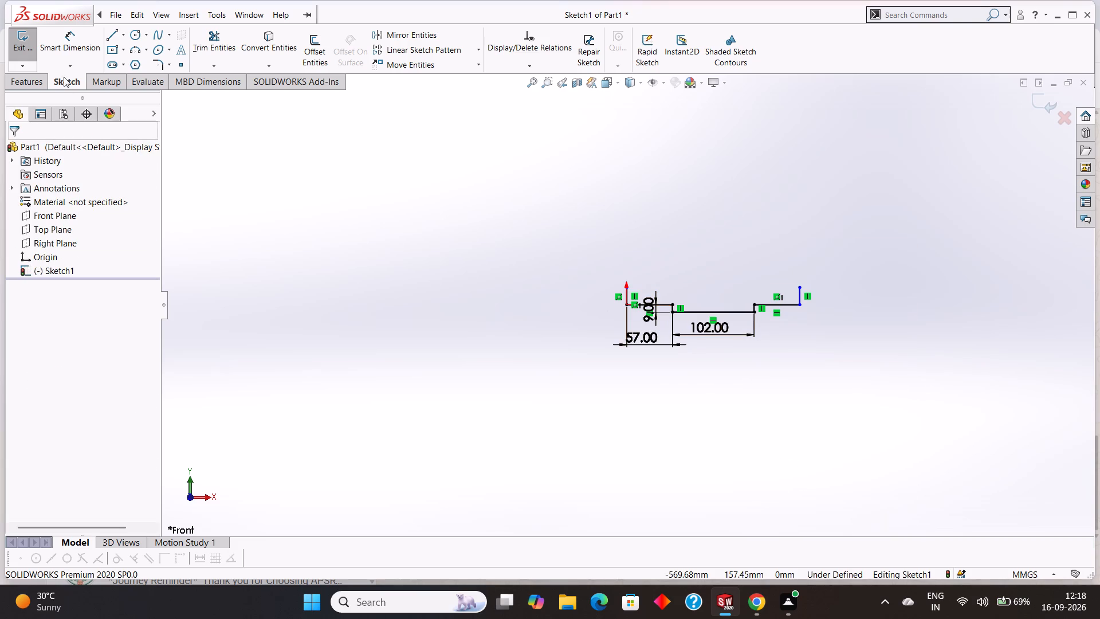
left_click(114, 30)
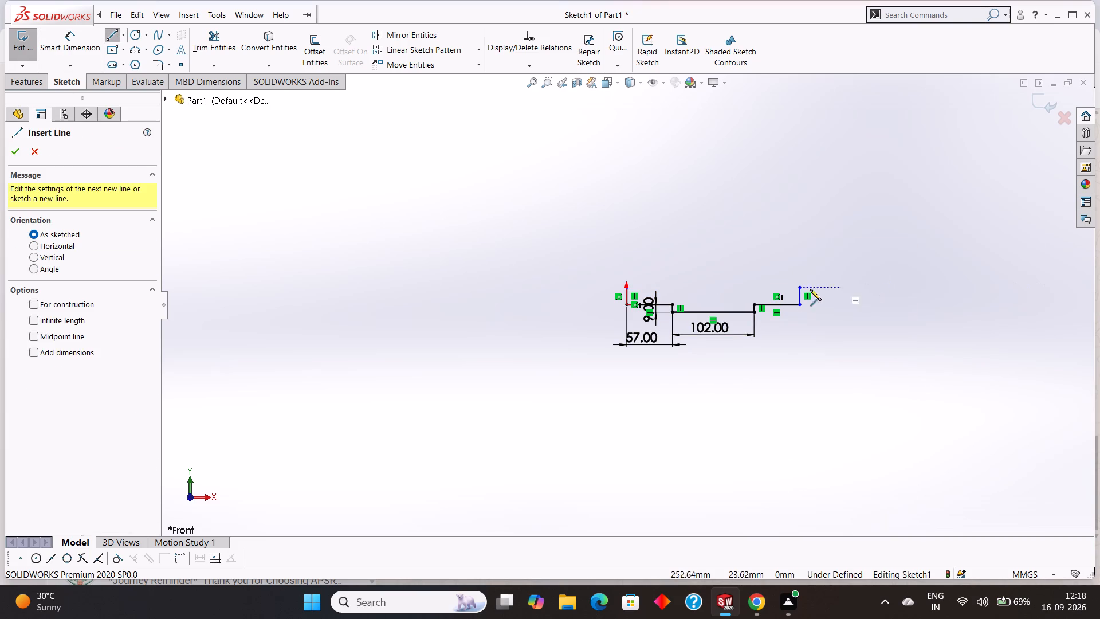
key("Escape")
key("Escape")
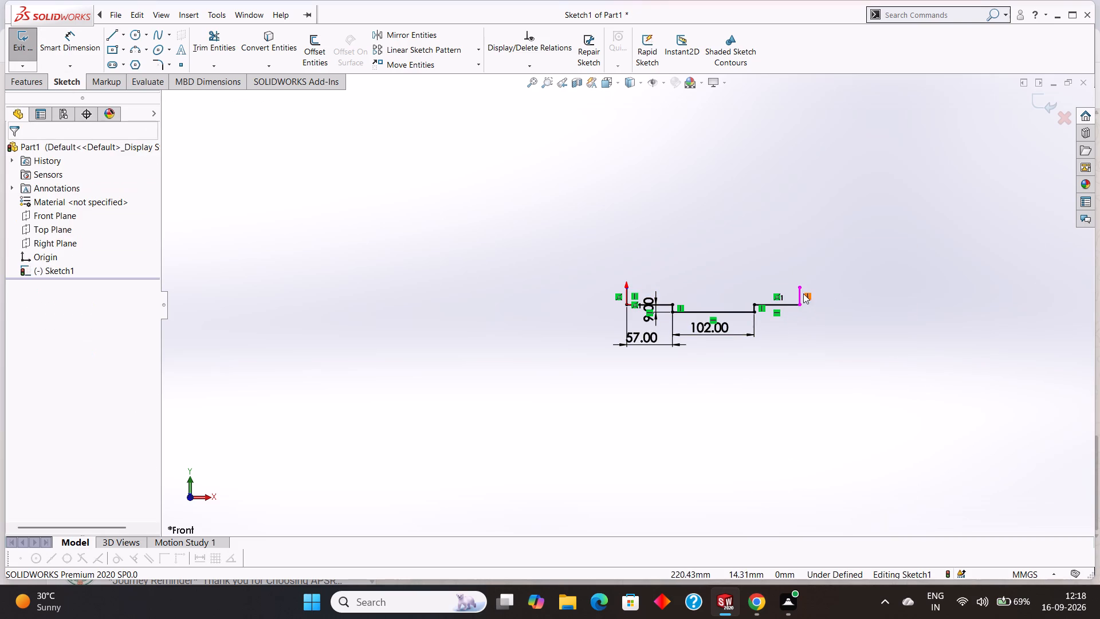
Delete the short outer vertical line at the ledge end opposite the origin.
right_click(801, 292)
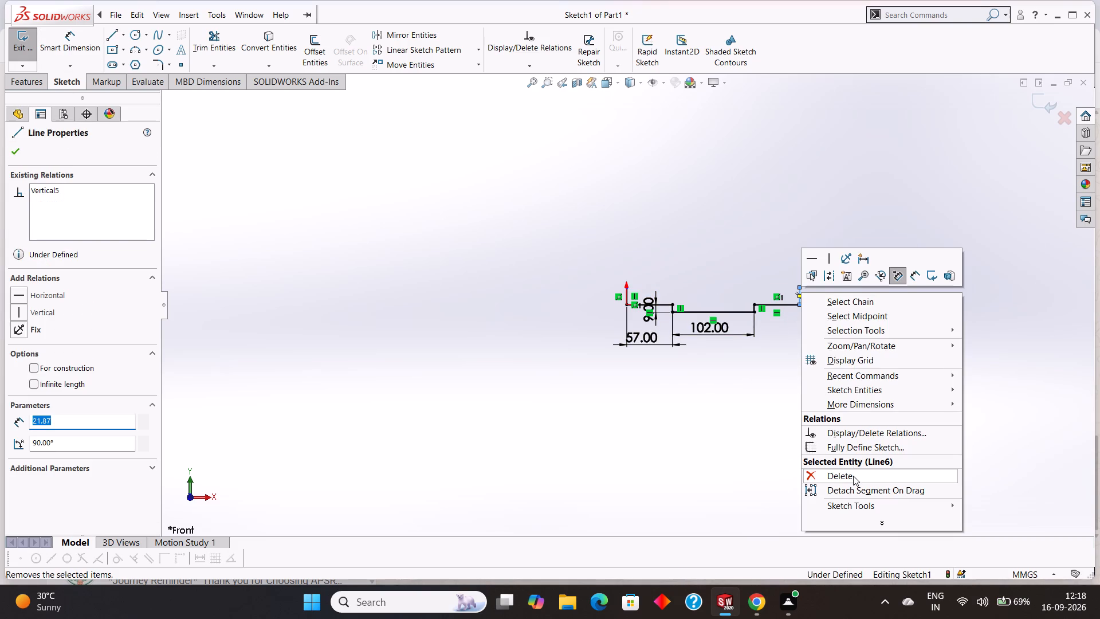
left_click(853, 476)
Draw lines from the far ledge end 102 mm up, 216 mm back horizontally, and 102 mm down to the origin.
left_click(107, 33)
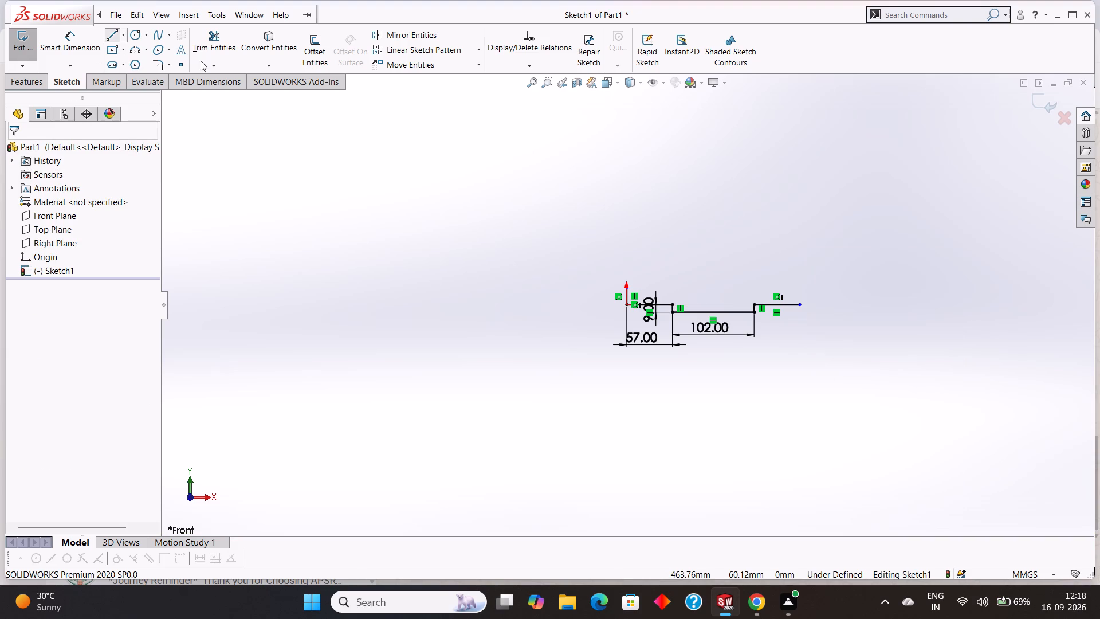
left_click(800, 307)
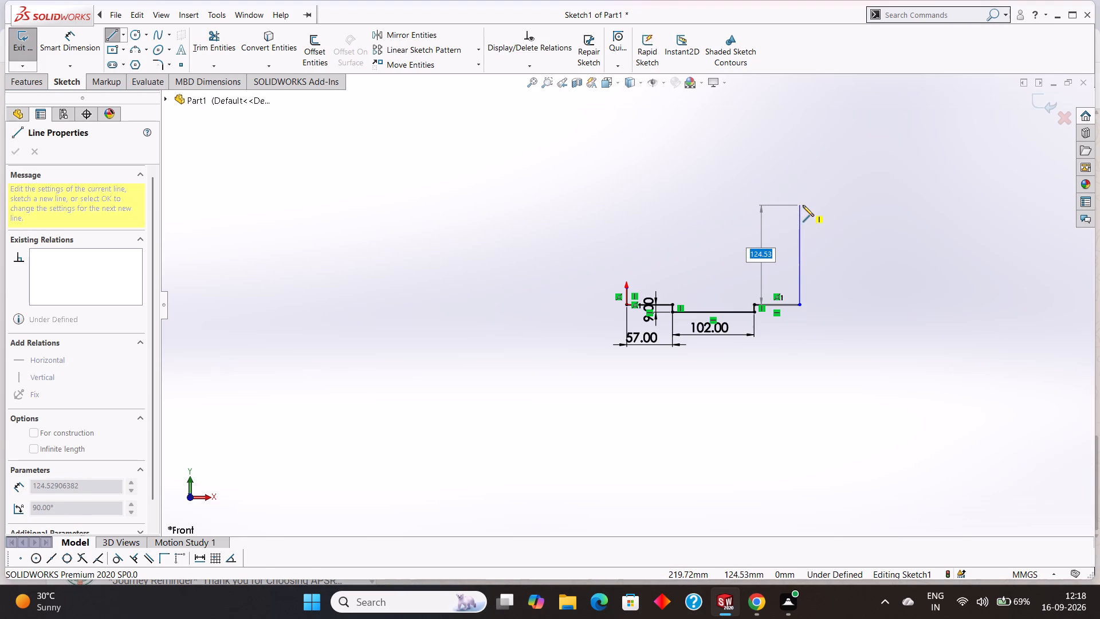
key("2")
key("BackSpace")
key("BackSpace")
type("102")
key("Return")
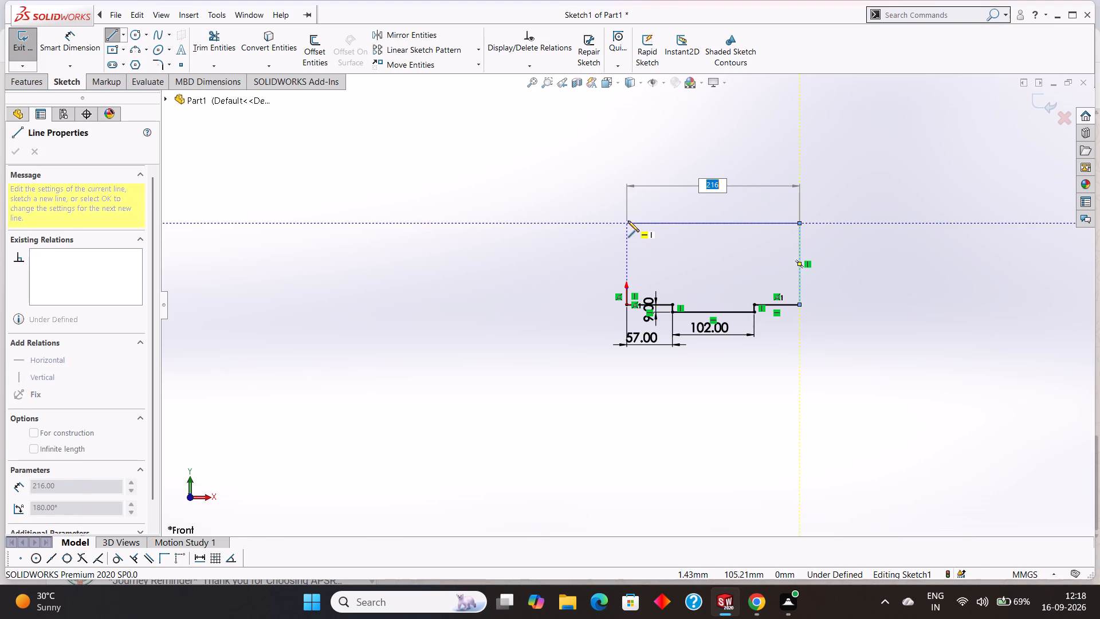
left_click(627, 221)
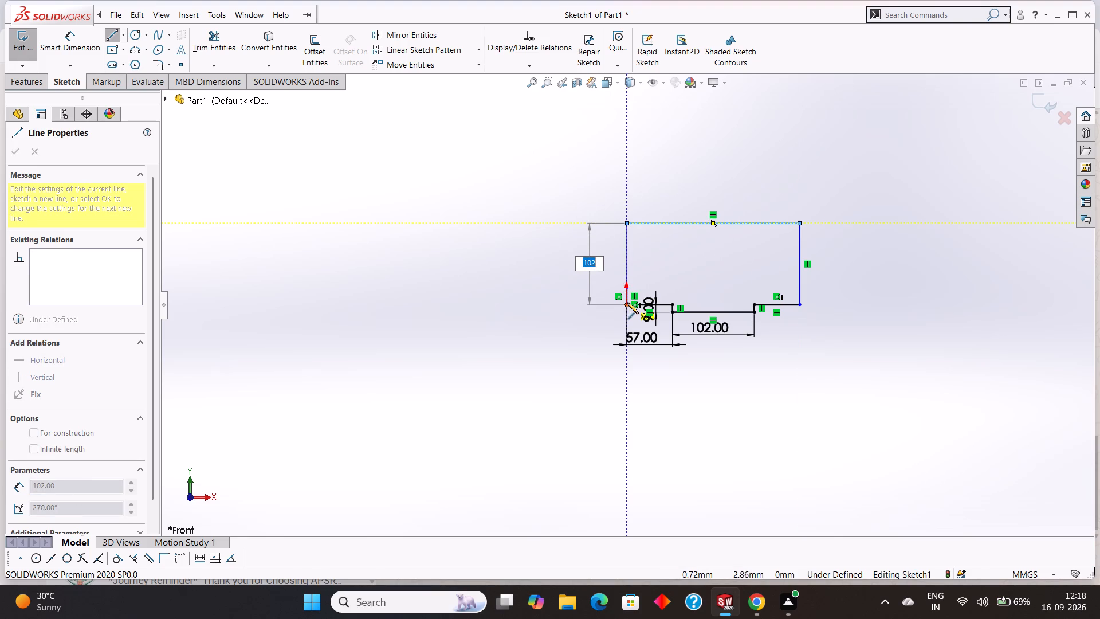
left_click(628, 304)
right_click(458, 252)
left_click(485, 261)
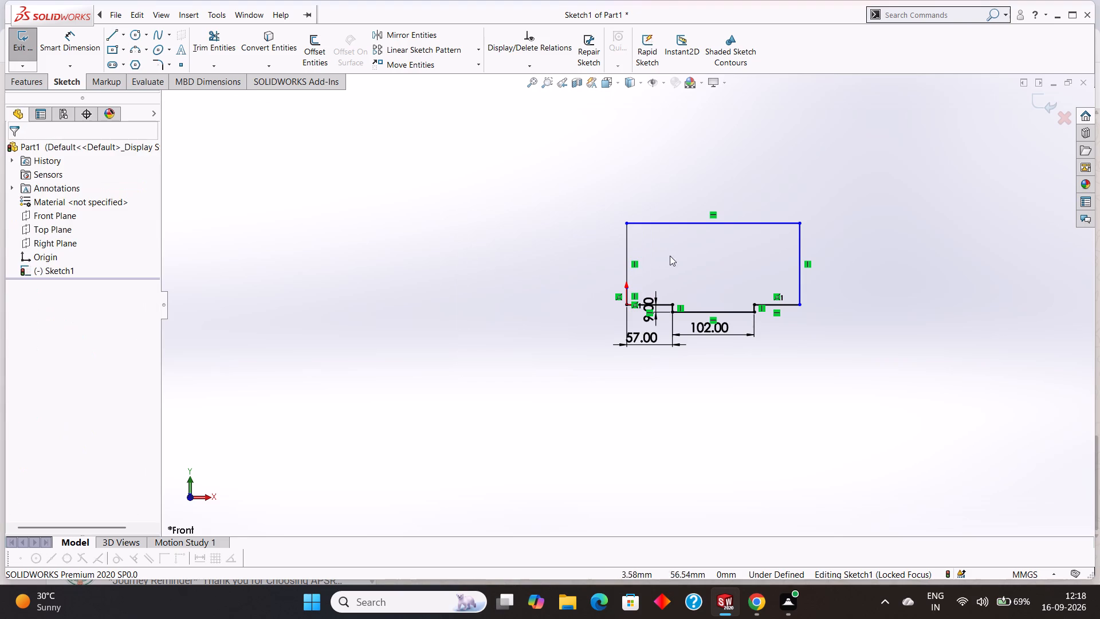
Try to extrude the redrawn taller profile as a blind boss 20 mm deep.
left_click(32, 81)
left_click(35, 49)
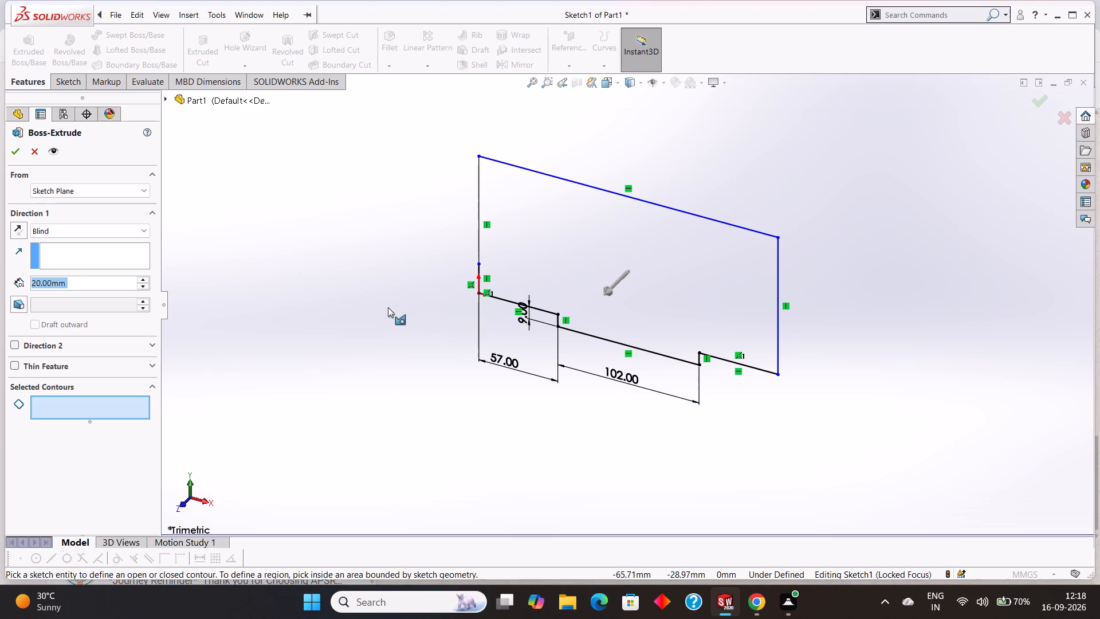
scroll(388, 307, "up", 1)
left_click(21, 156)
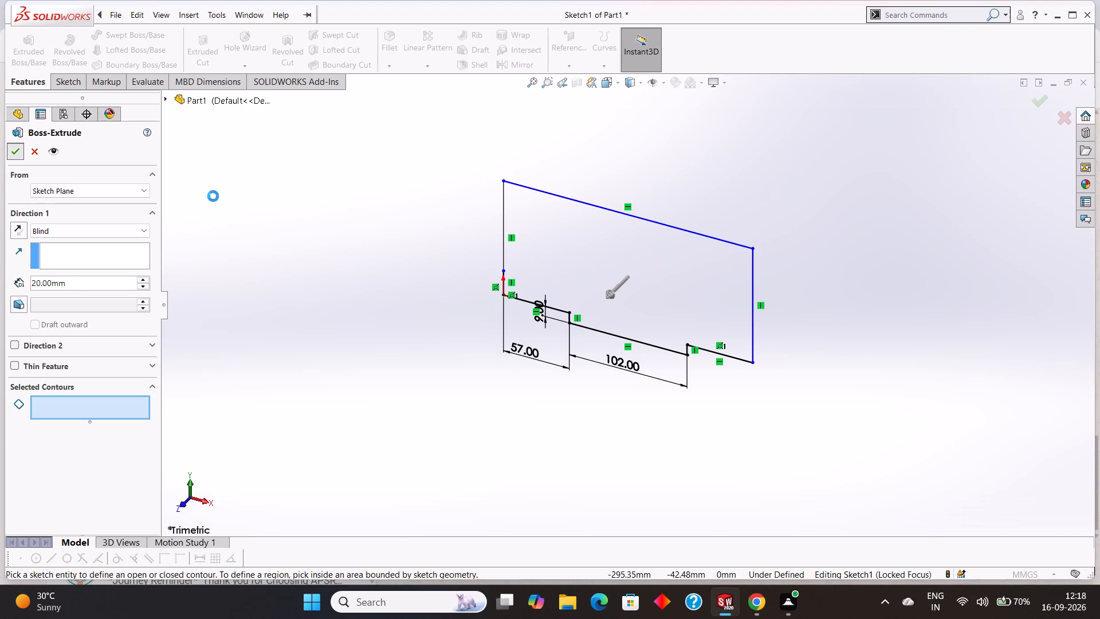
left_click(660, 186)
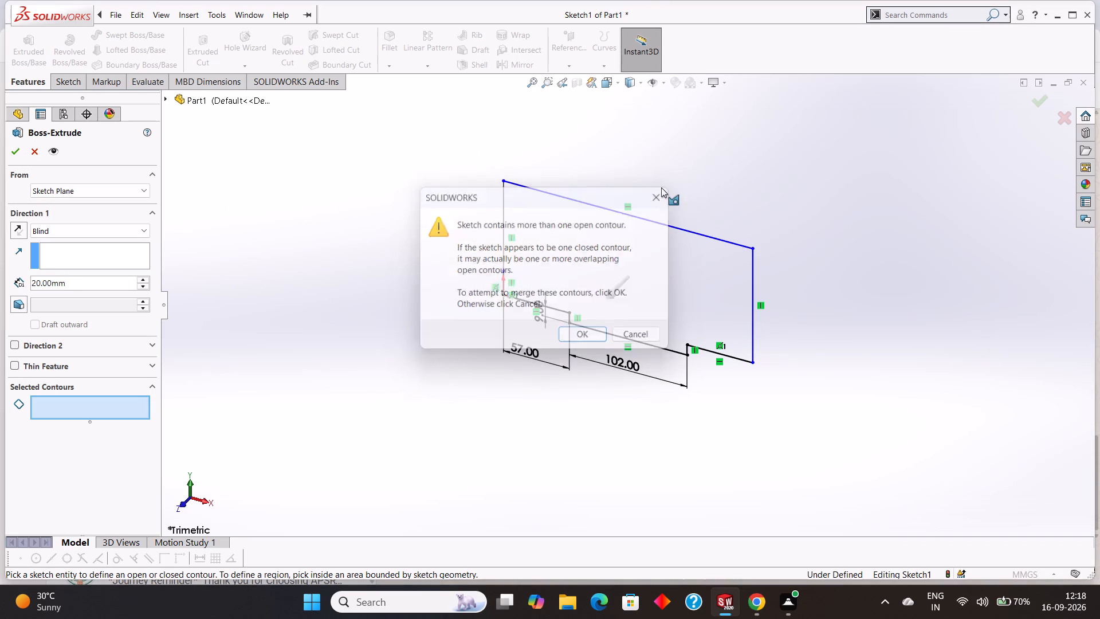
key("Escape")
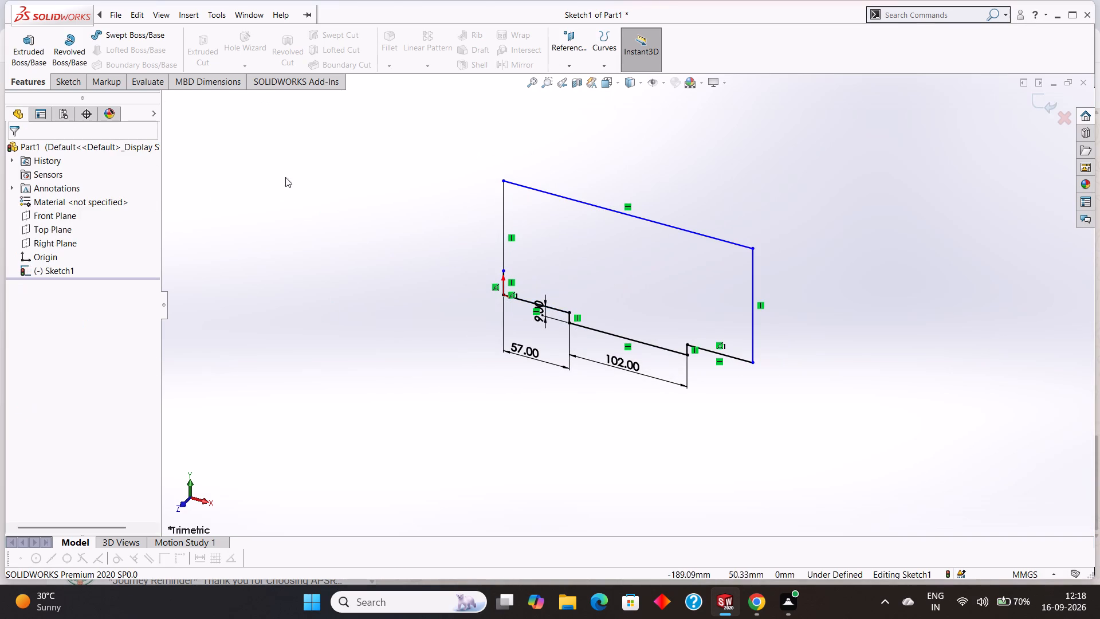
Draw a vertical line from the profile's upper corner above the origin 102 mm down to the origin.
left_click(62, 80)
left_click(116, 34)
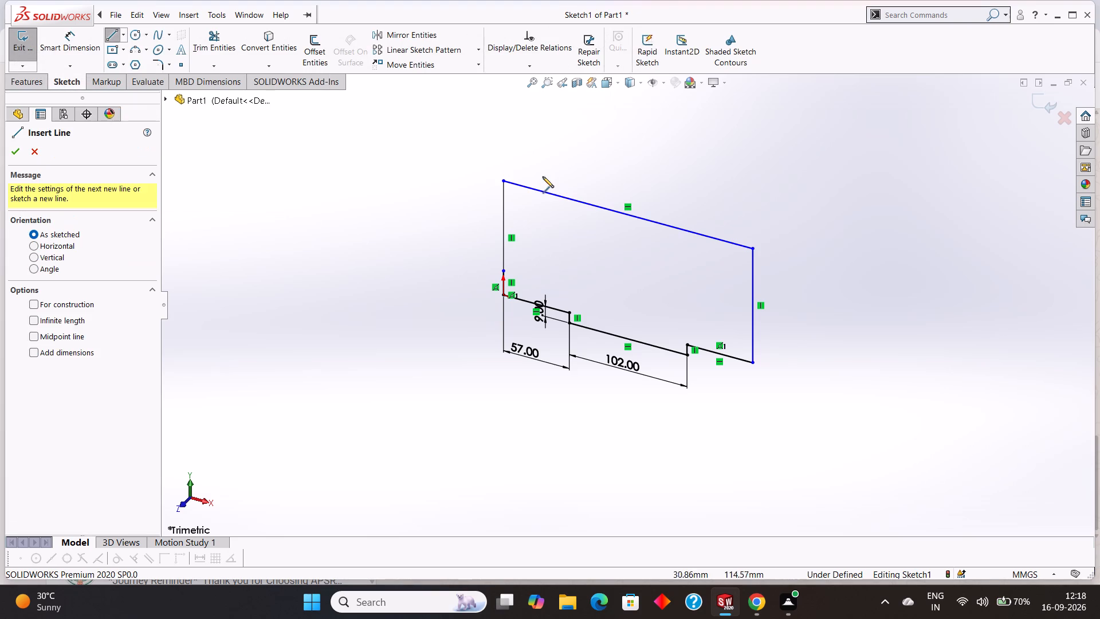
left_click(502, 181)
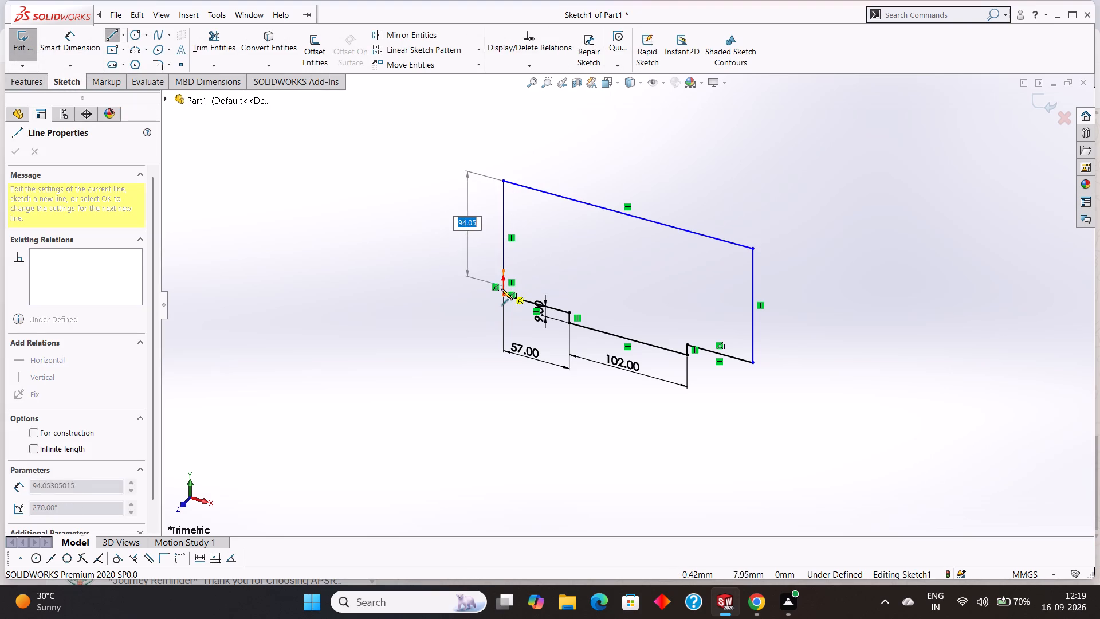
left_click(502, 294)
right_click(443, 245)
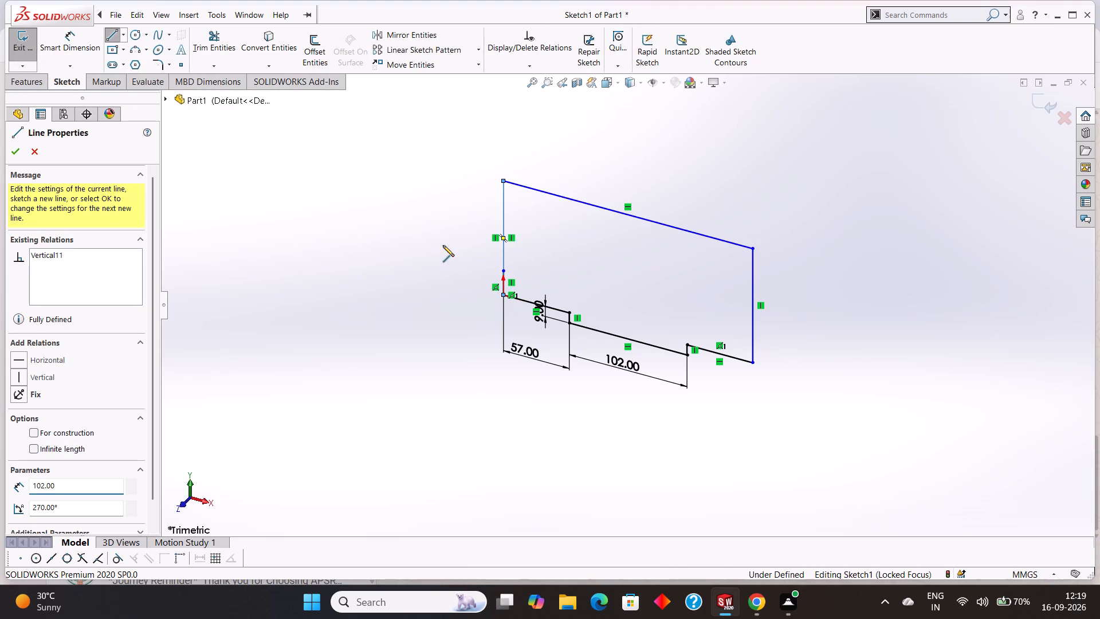
left_click(463, 253)
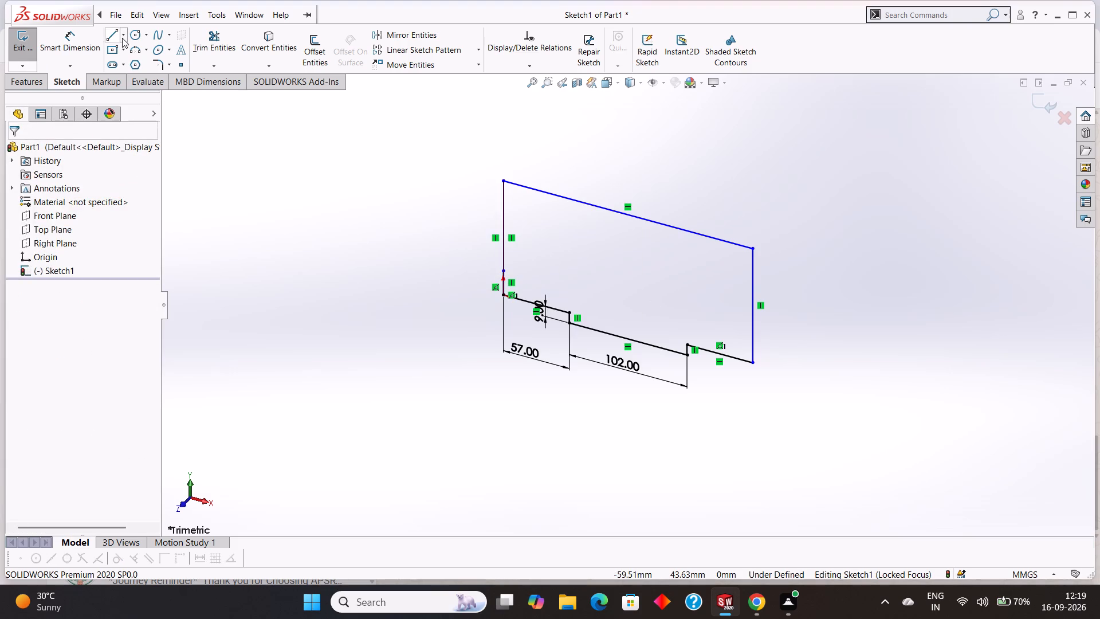
left_click(111, 34)
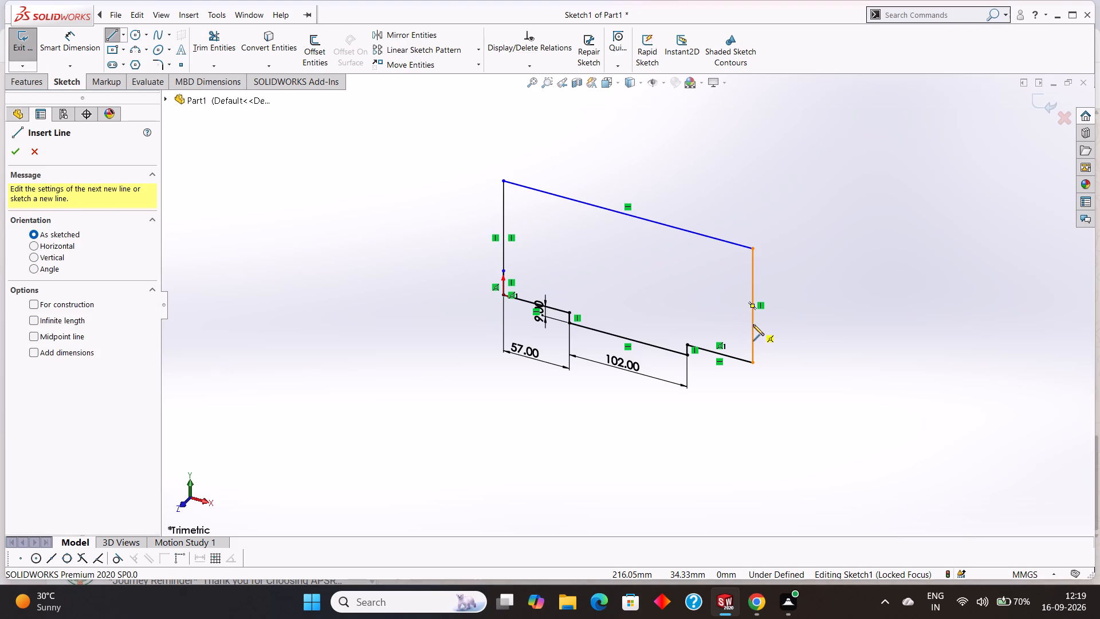
key("Escape")
key("Escape")
Dimension the vertical edge opposite the origin at 102 mm and the long top edge at 216 mm.
left_click(76, 36)
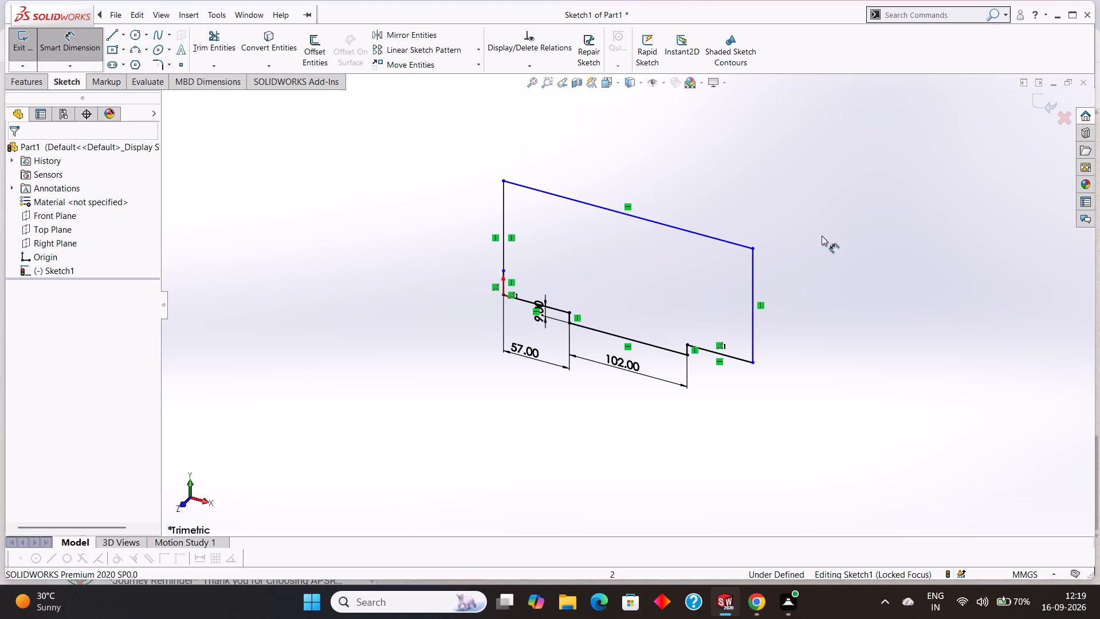
left_click(754, 272)
left_click(823, 277)
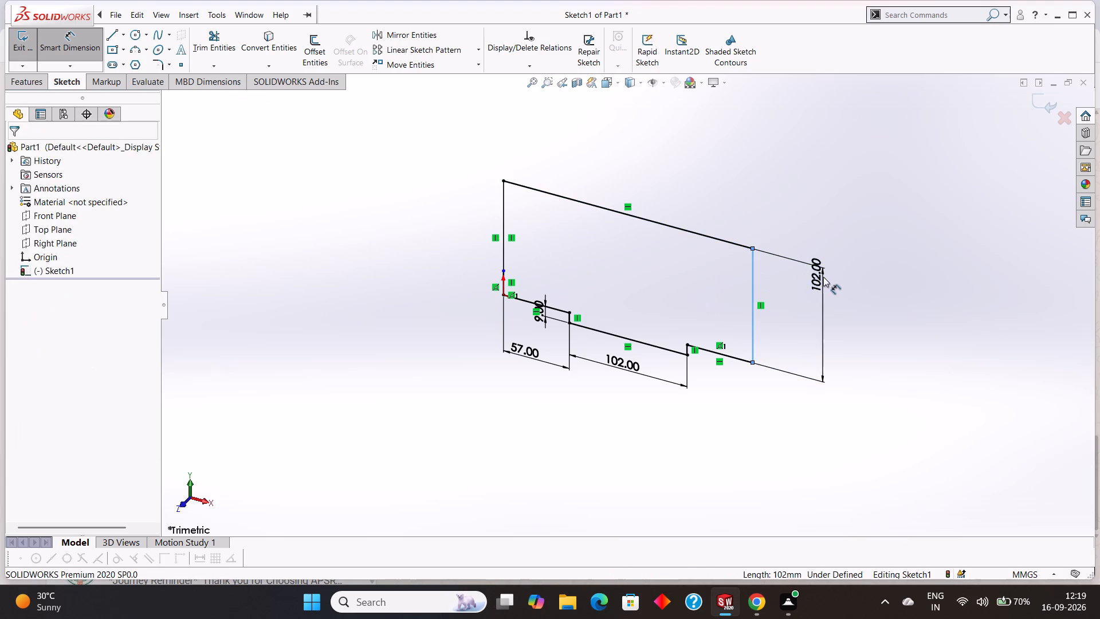
left_click(771, 260)
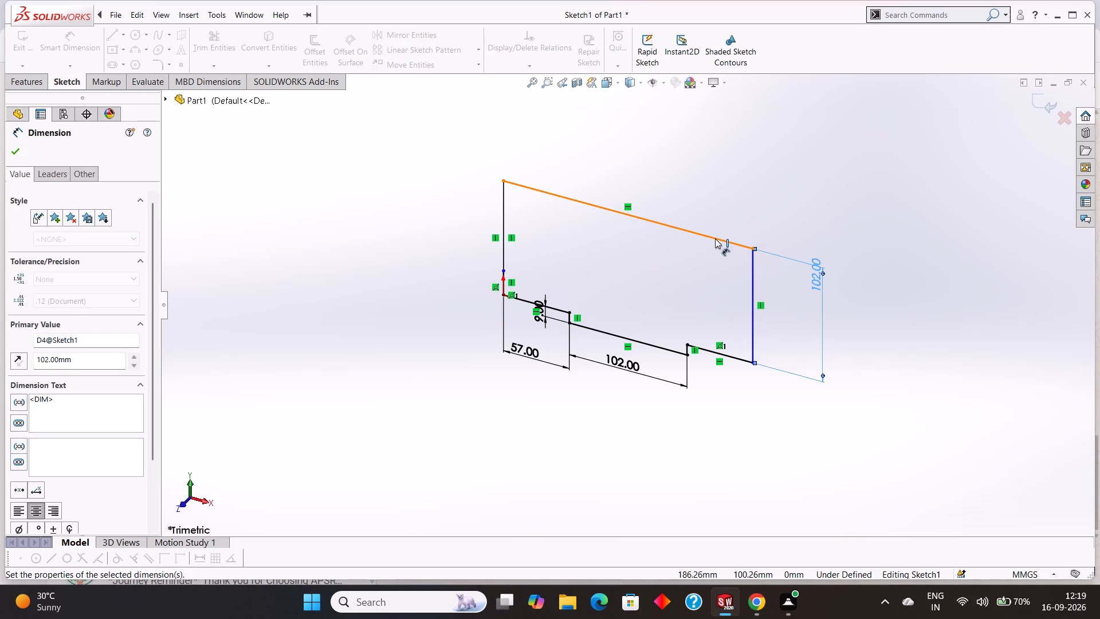
left_click(712, 238)
left_click(724, 188)
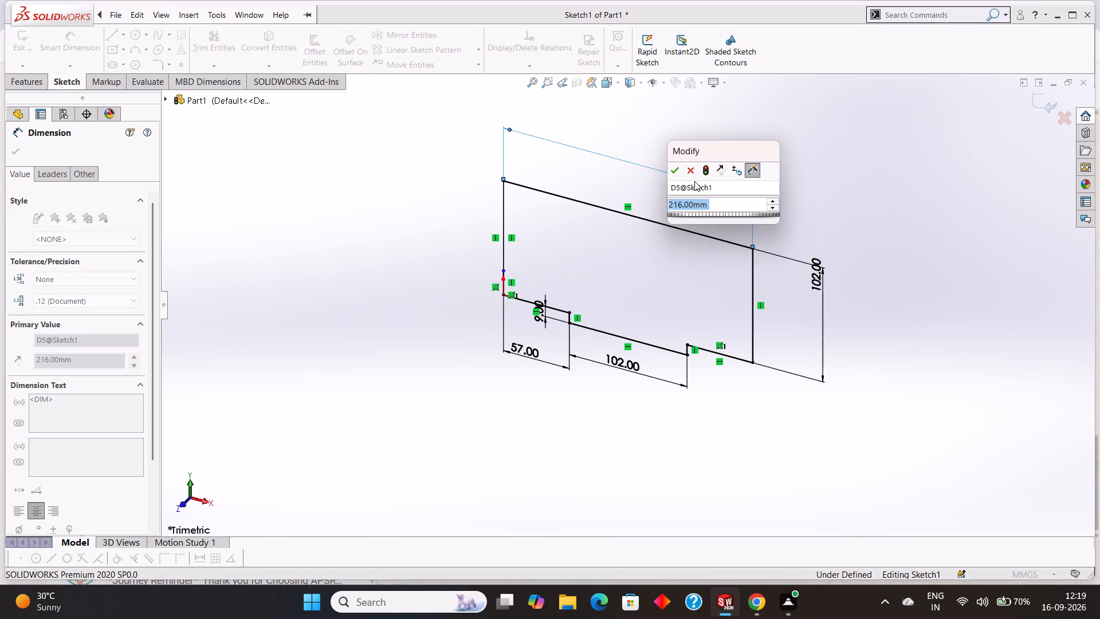
left_click(675, 174)
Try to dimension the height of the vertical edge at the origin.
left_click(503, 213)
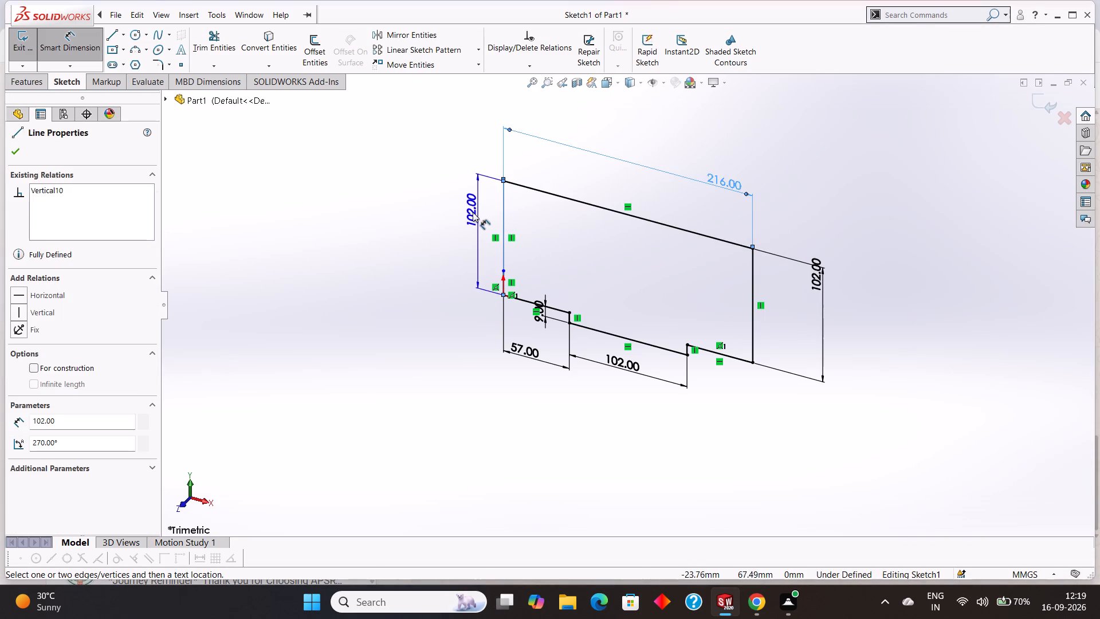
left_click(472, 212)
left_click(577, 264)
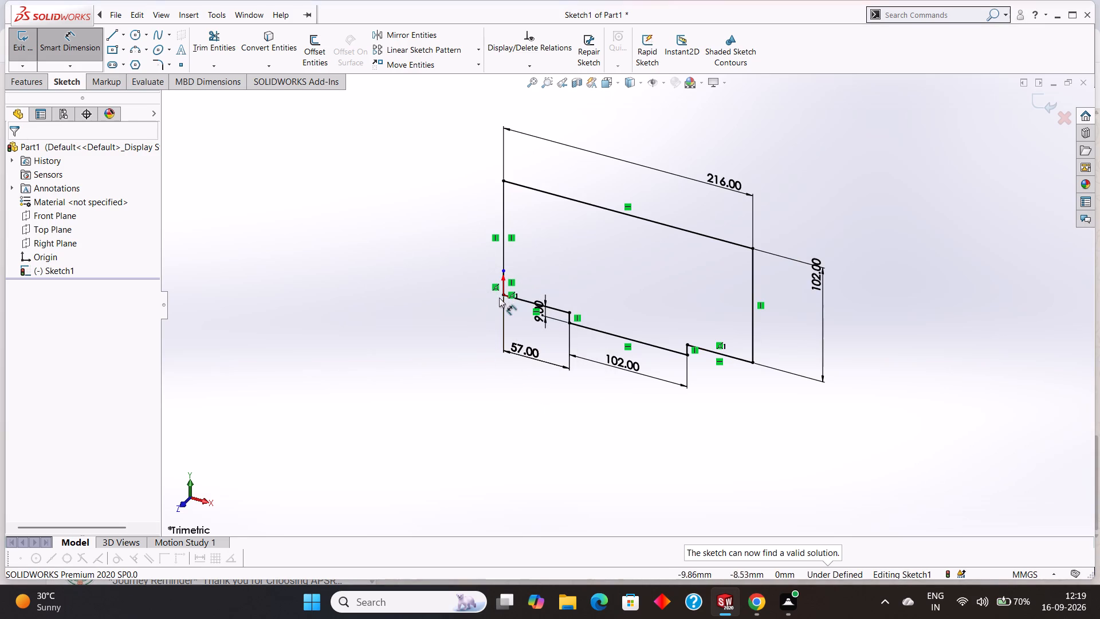
Delete the short leftover vertical line that rises from the origin along the taller edge.
scroll(500, 297, "down", 5)
scroll(561, 276, "down", 5)
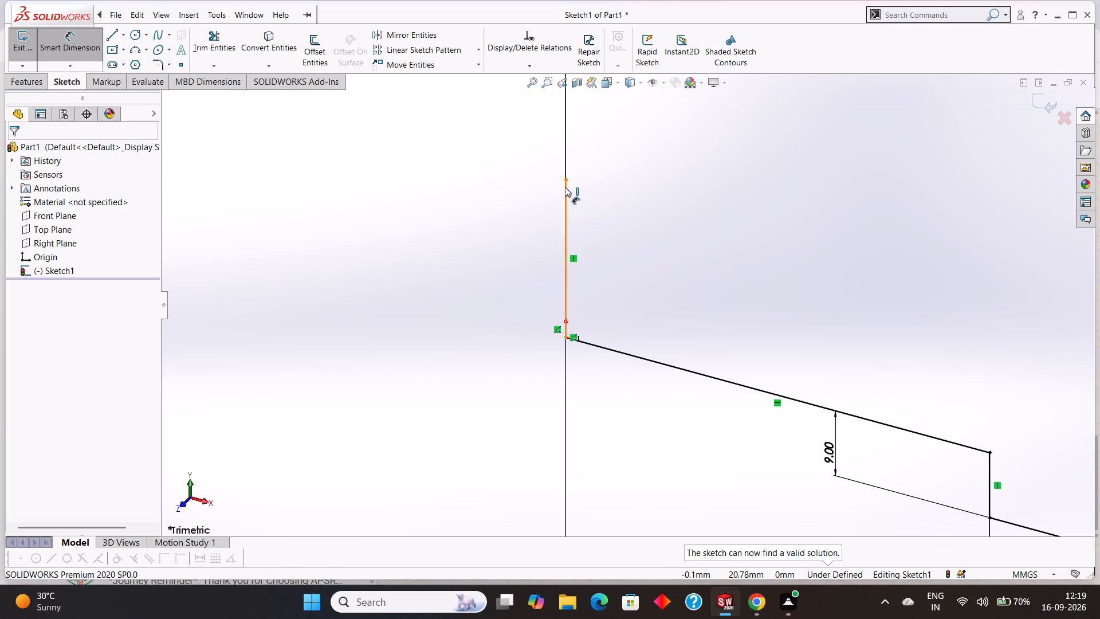
key("Escape")
right_click(564, 209)
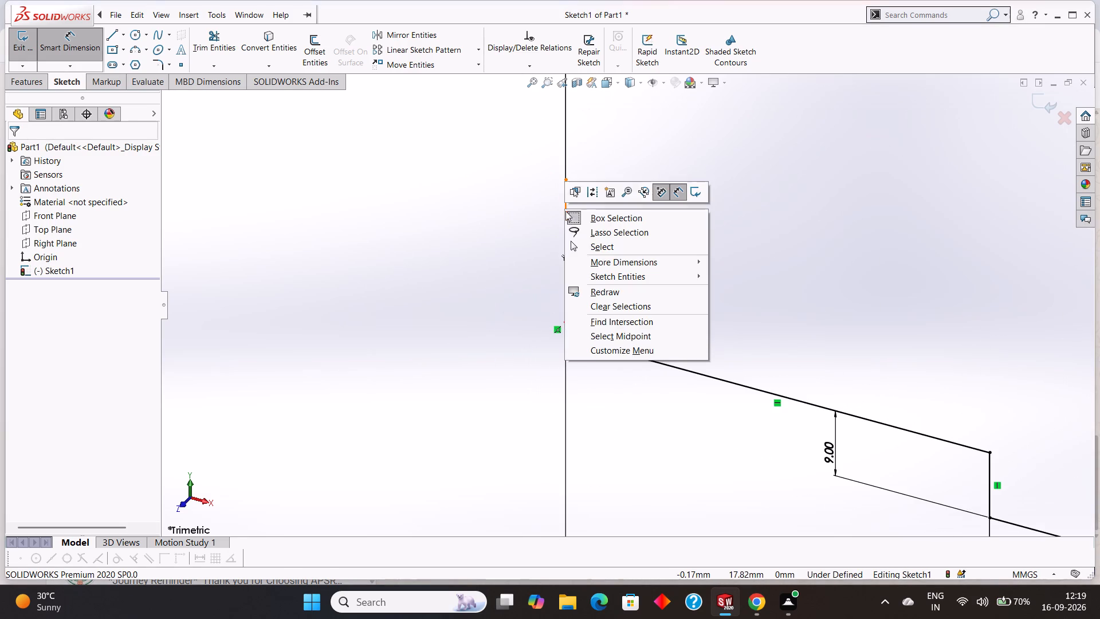
key("Escape")
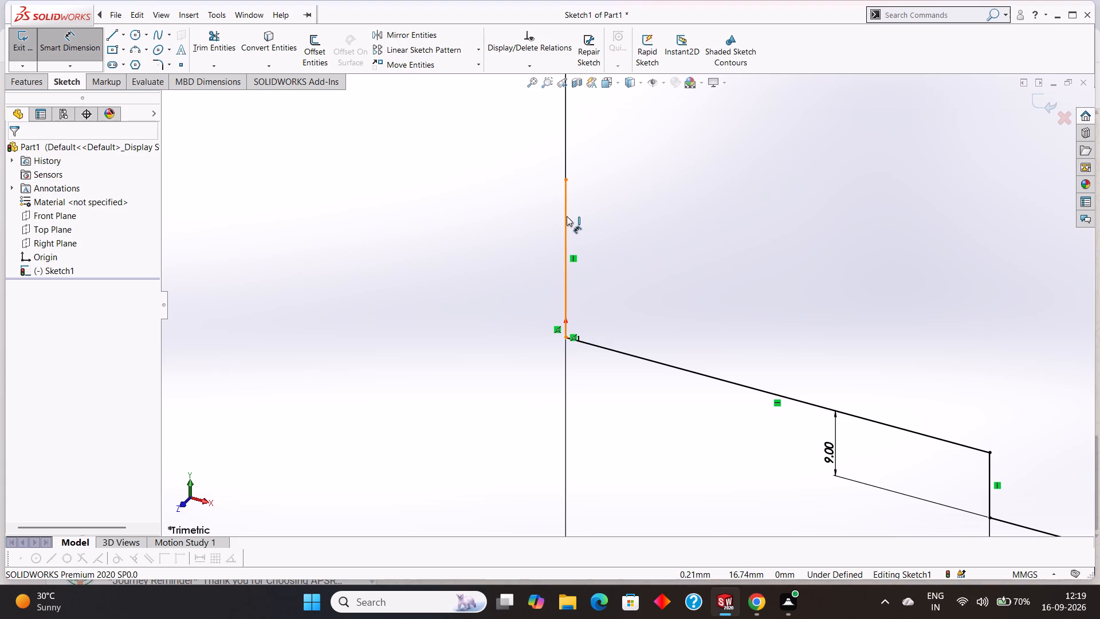
right_click(567, 216)
left_click(598, 256)
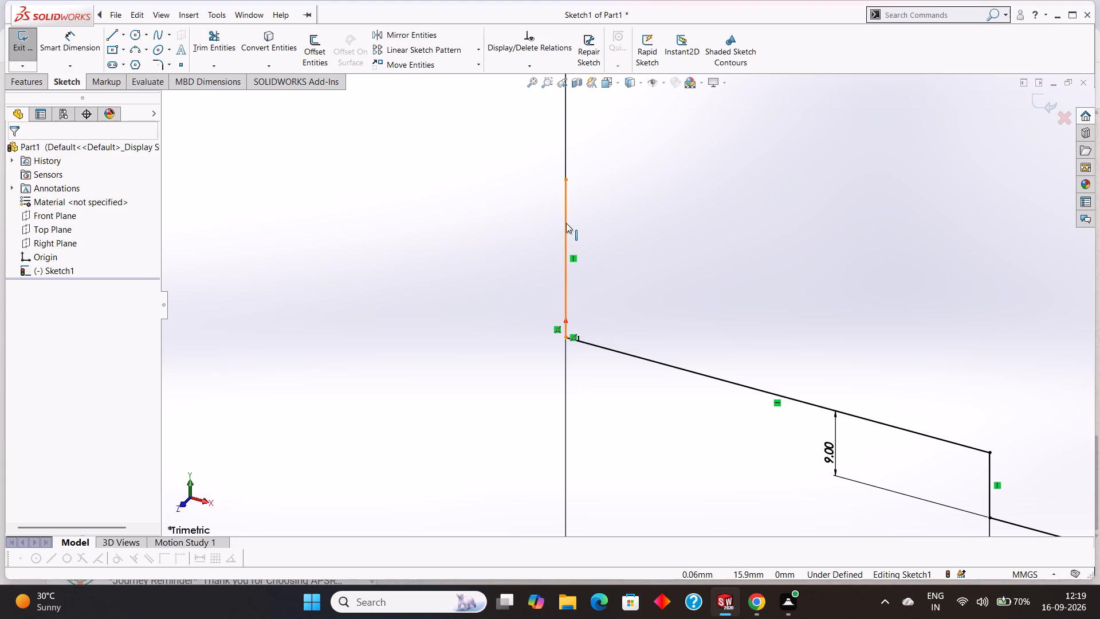
right_click(565, 222)
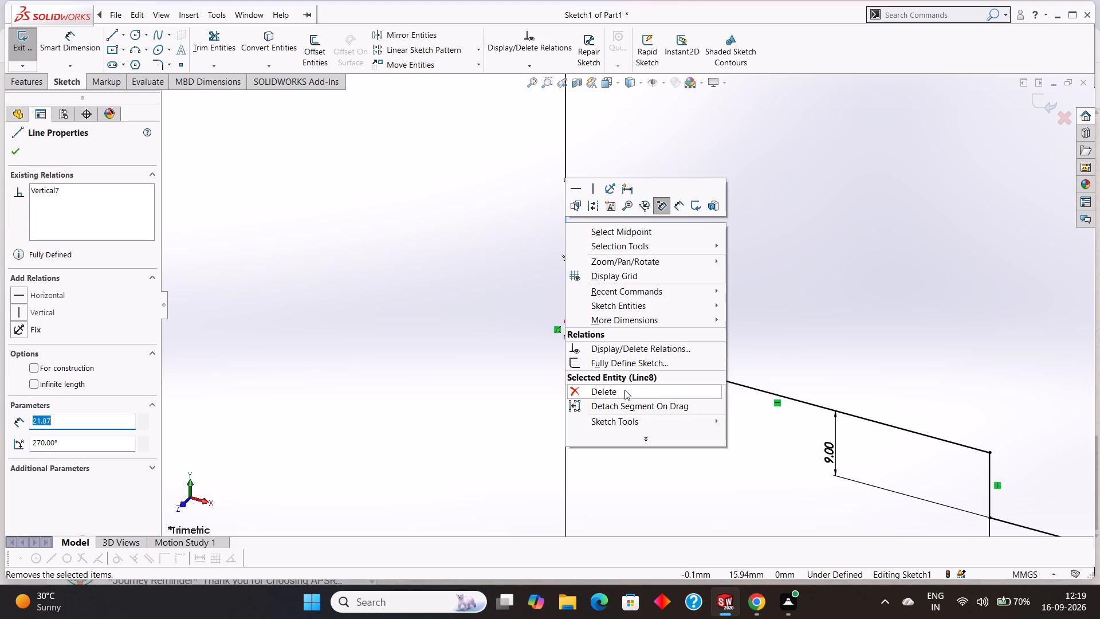
left_click(624, 391)
Extrude the stepped profile as a blind boss 20 mm deep, agreeing to merge its open contours.
scroll(568, 274, "up", 10)
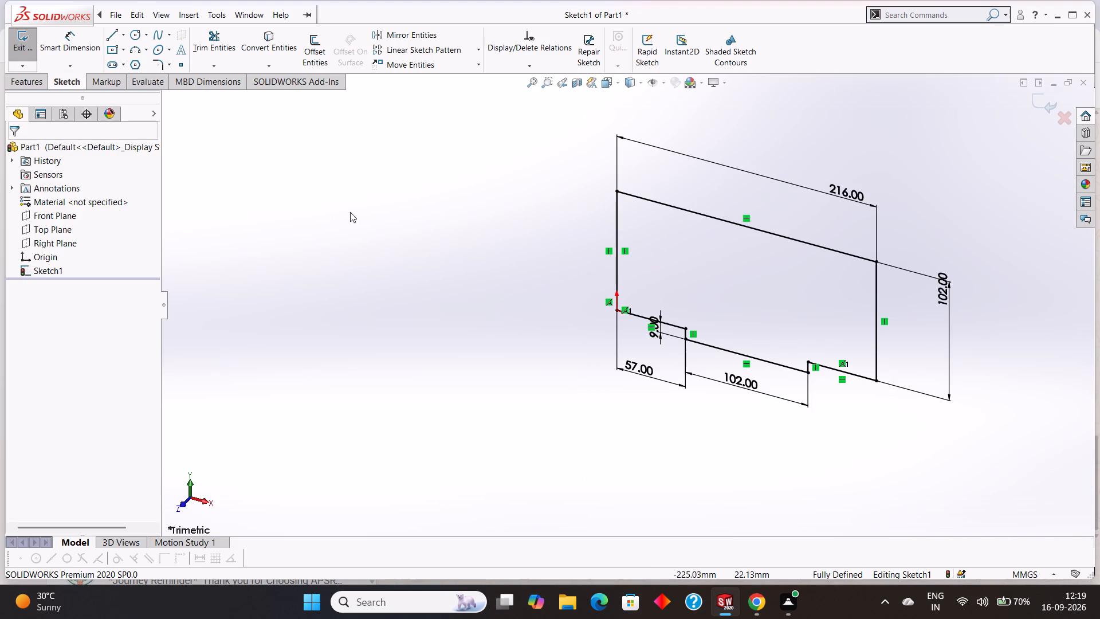
left_click(39, 79)
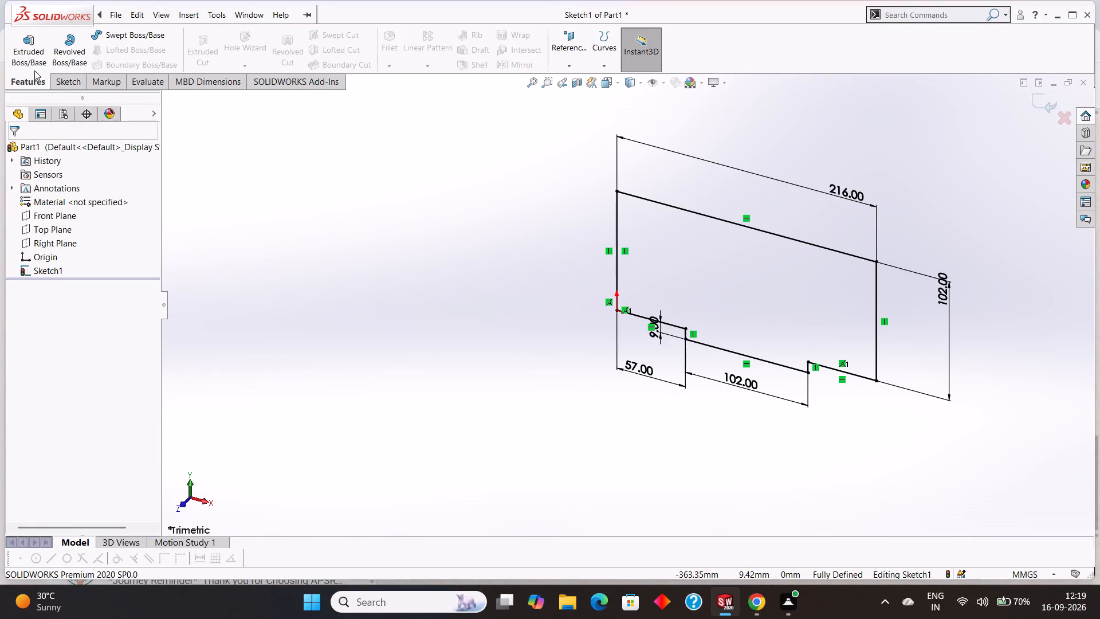
left_click(35, 57)
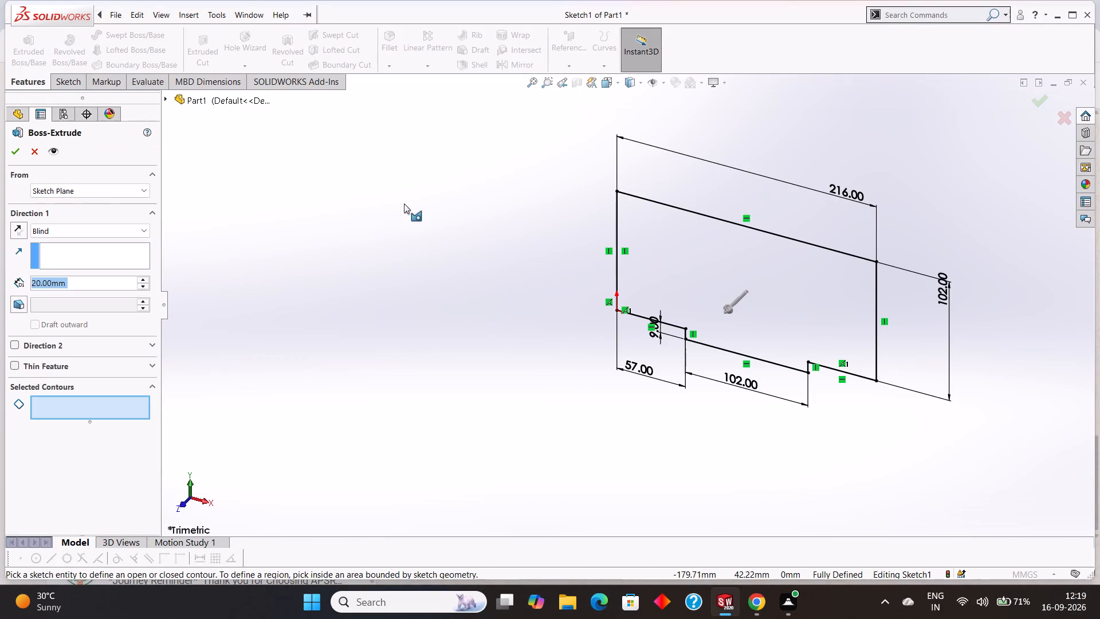
type("20")
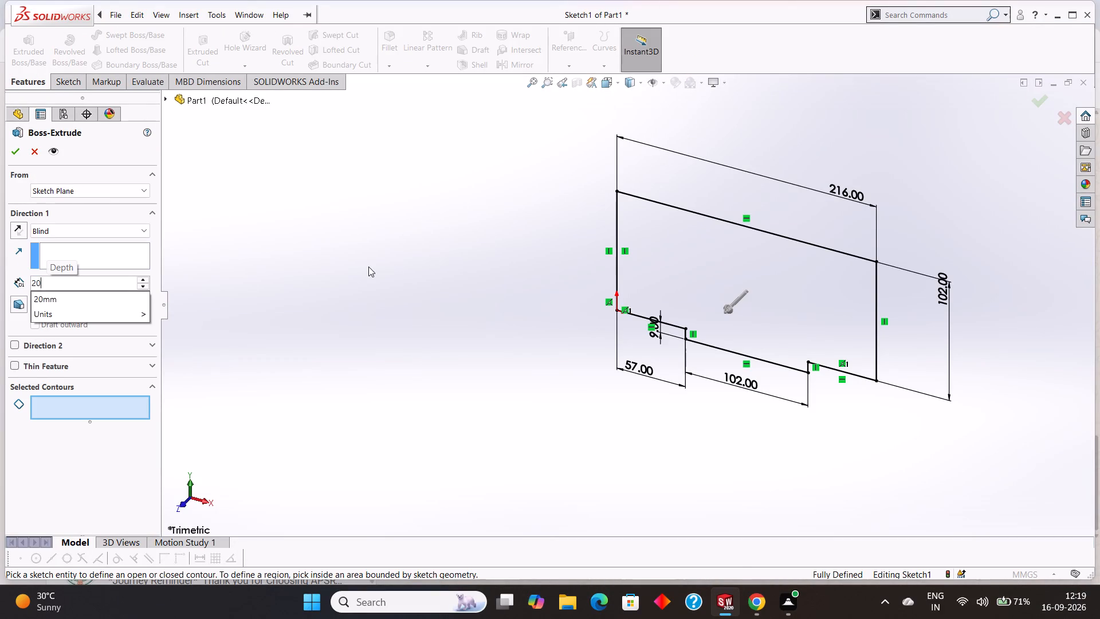
key("Return")
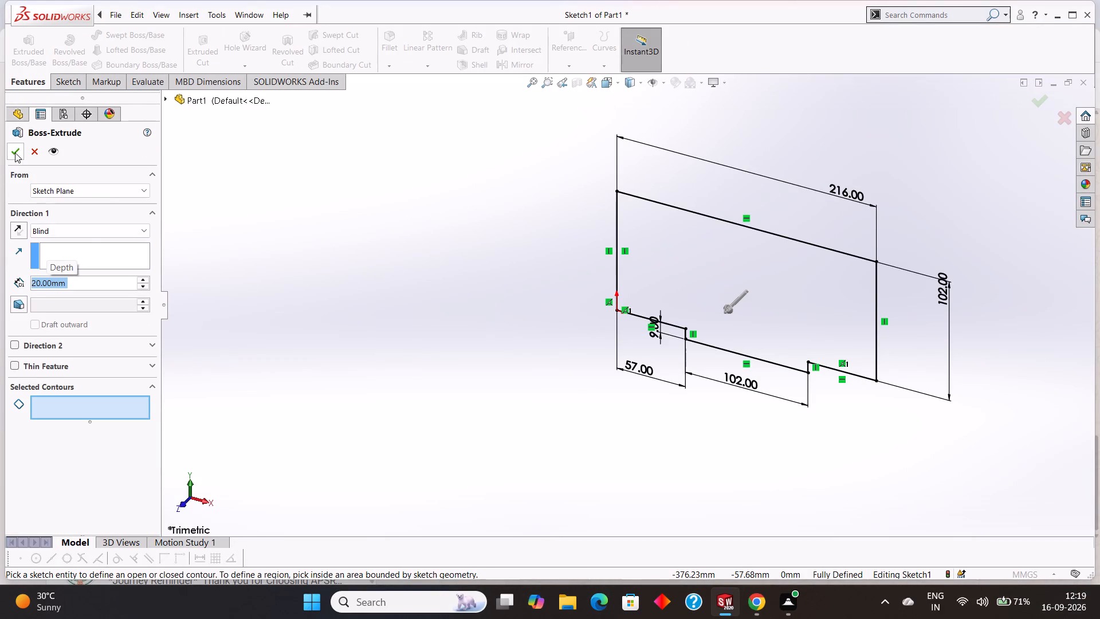
left_click(15, 151)
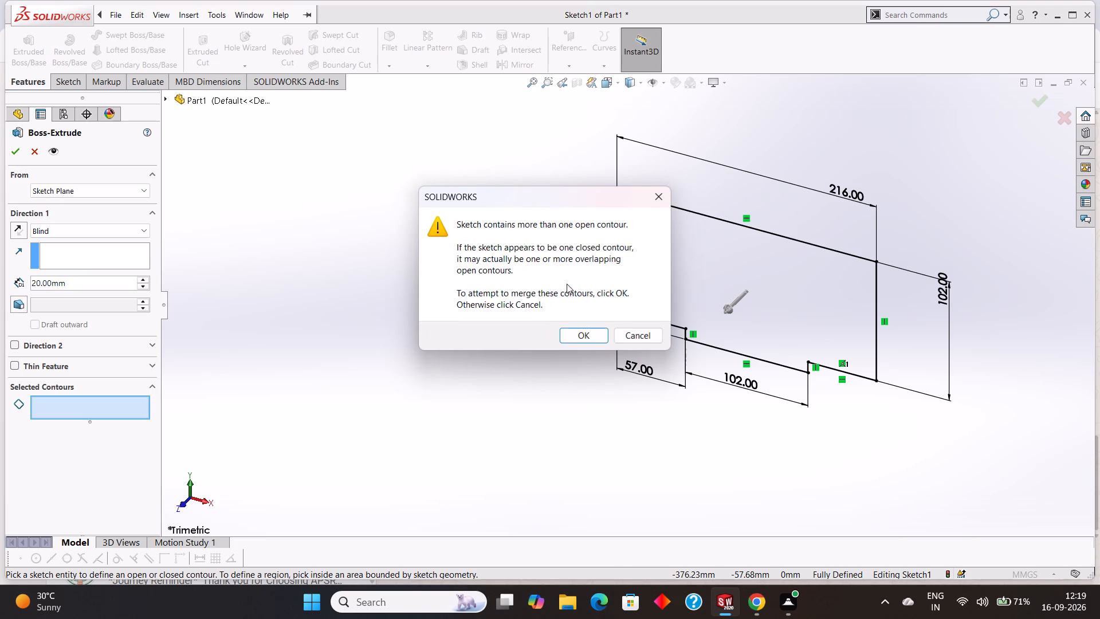
left_click(577, 332)
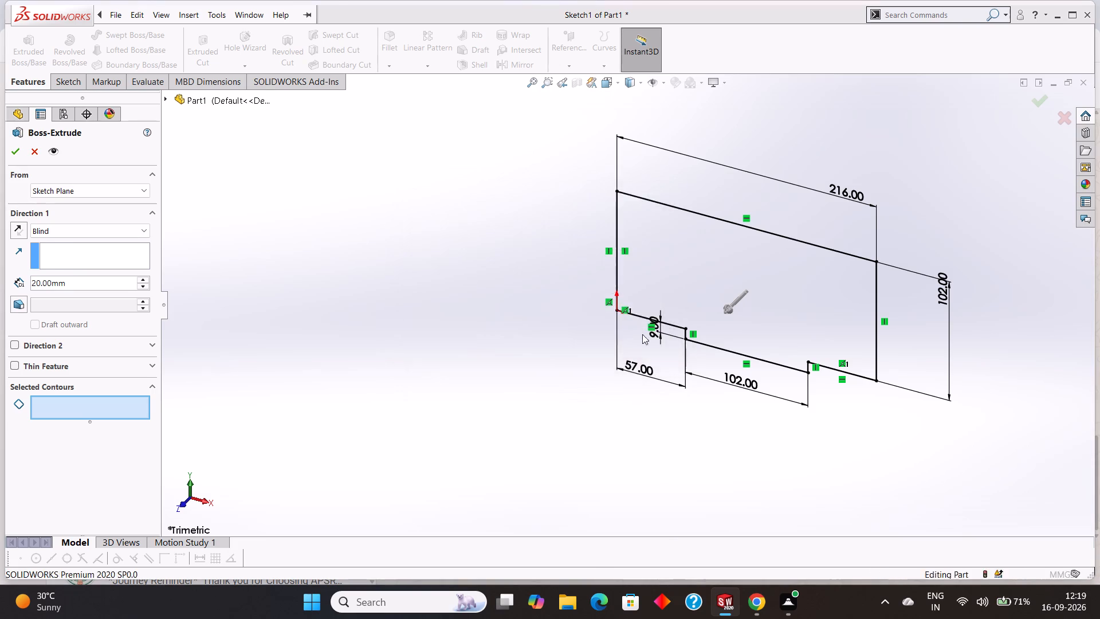
scroll(643, 334, "down", 6)
scroll(642, 301, "up", 4)
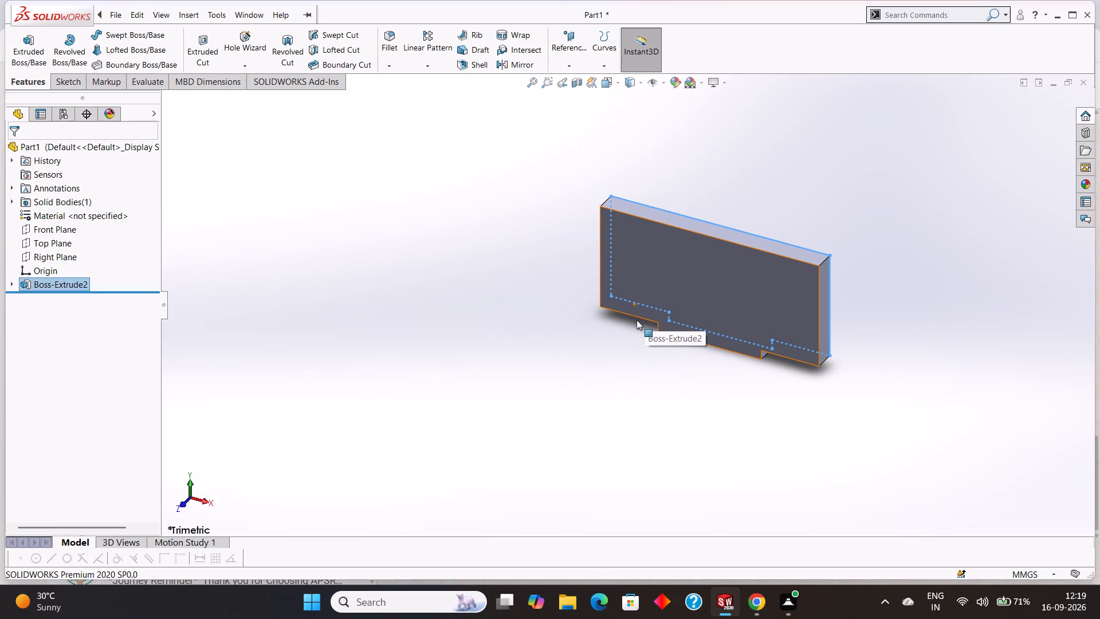
left_click(623, 390)
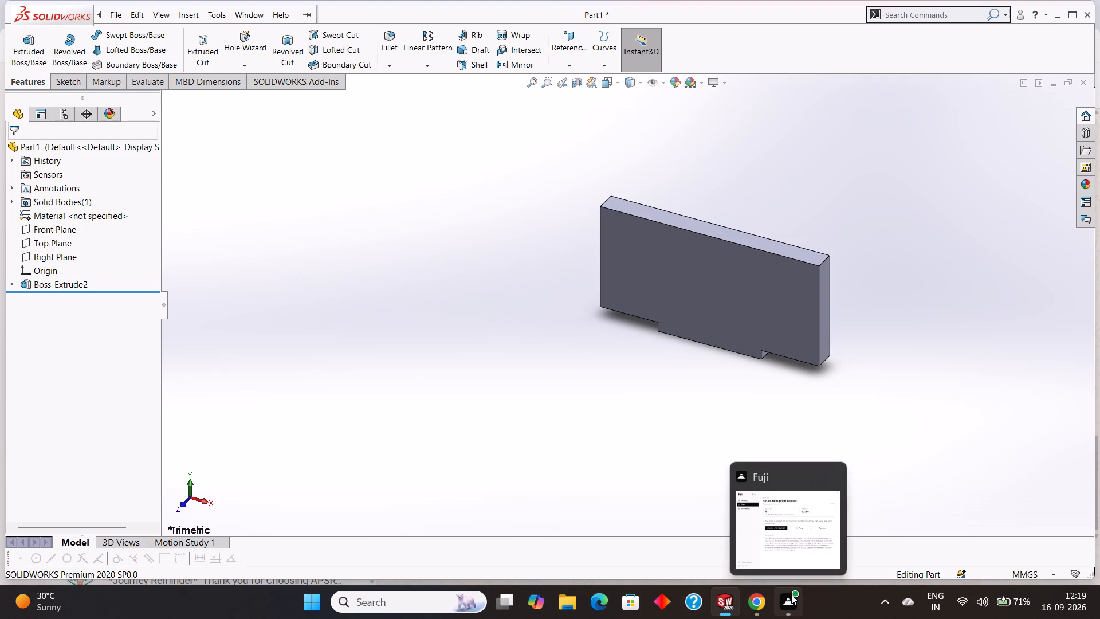
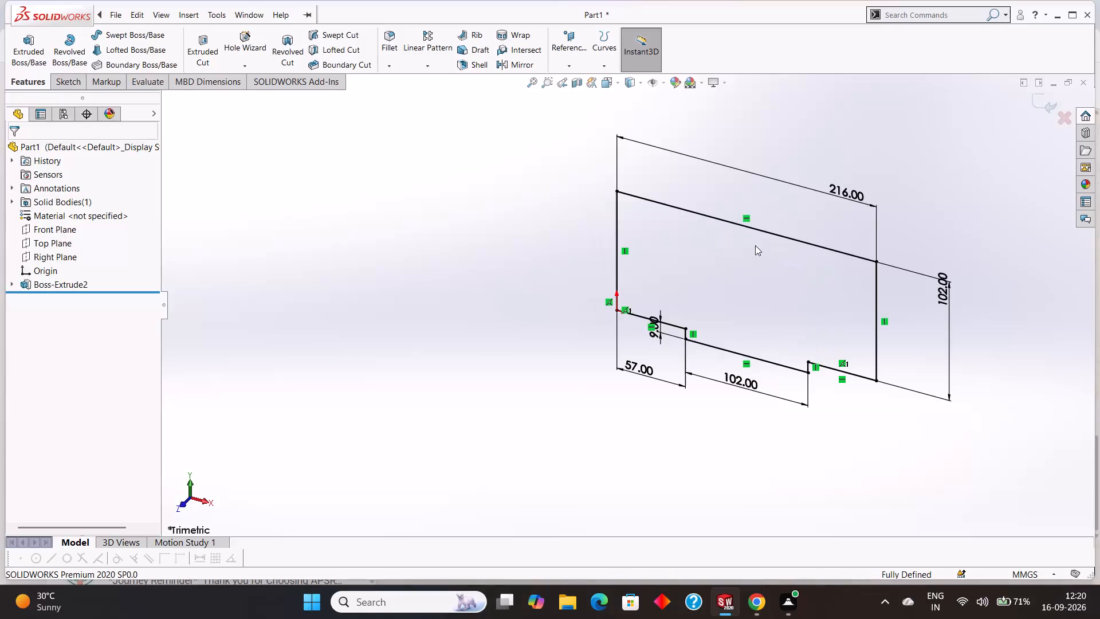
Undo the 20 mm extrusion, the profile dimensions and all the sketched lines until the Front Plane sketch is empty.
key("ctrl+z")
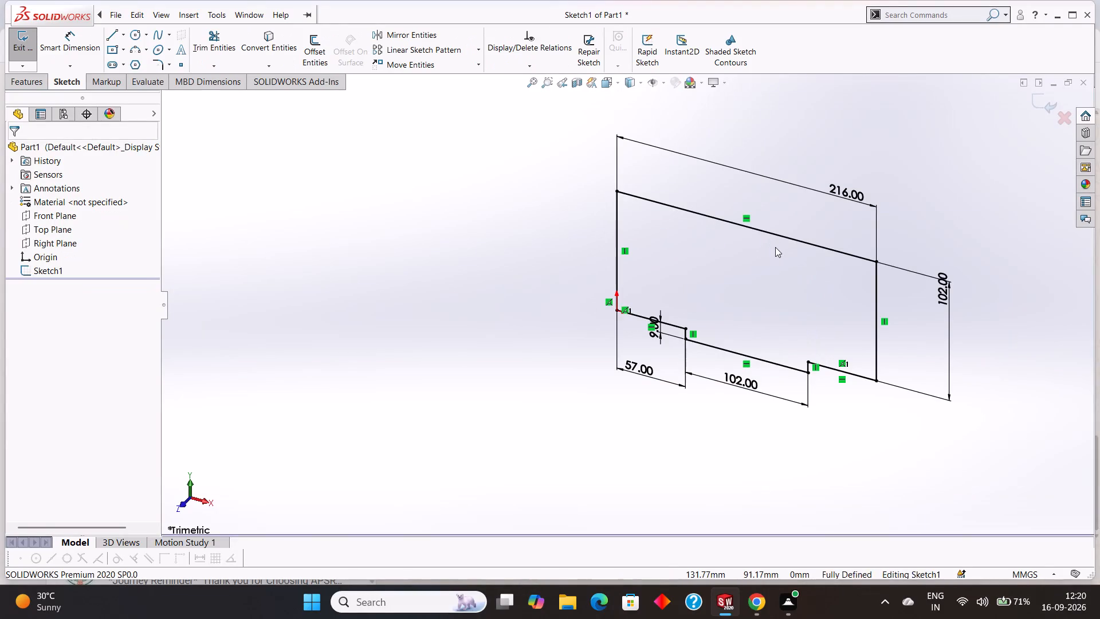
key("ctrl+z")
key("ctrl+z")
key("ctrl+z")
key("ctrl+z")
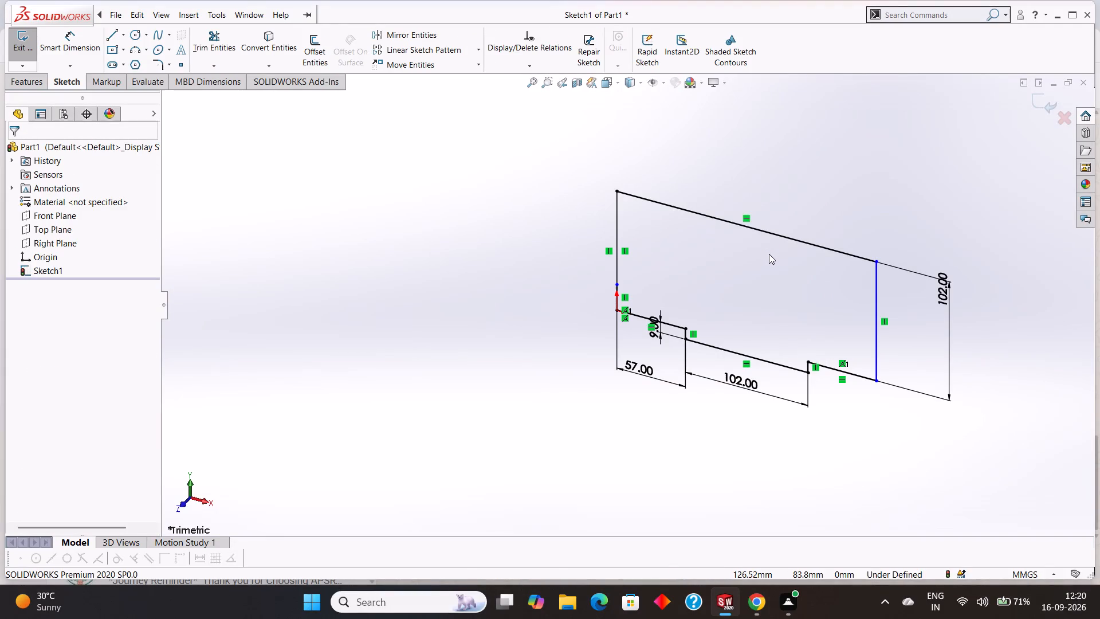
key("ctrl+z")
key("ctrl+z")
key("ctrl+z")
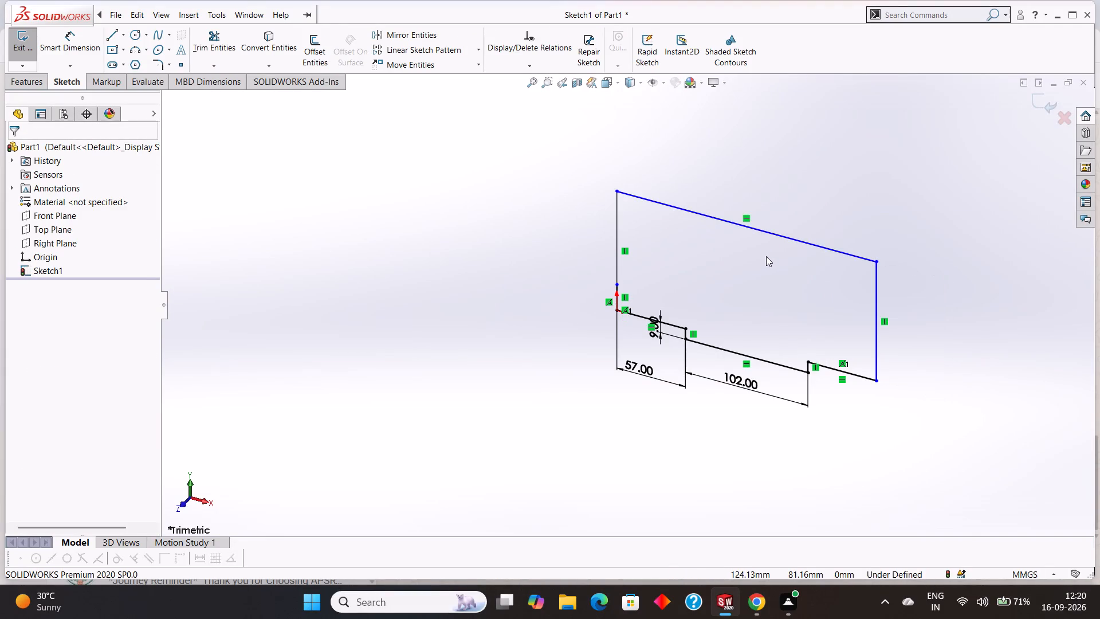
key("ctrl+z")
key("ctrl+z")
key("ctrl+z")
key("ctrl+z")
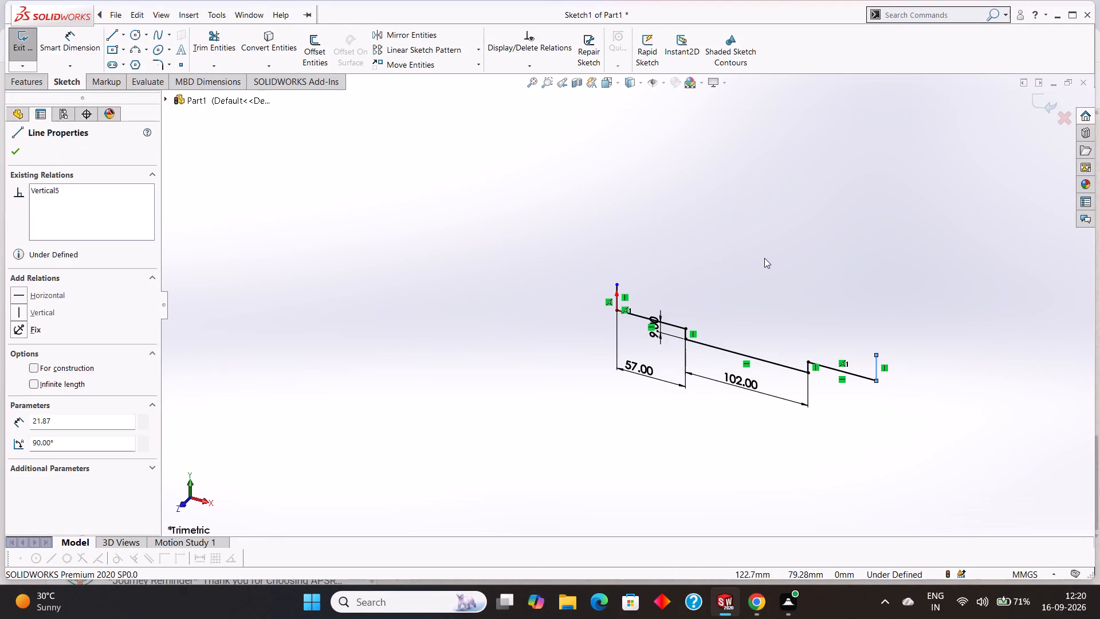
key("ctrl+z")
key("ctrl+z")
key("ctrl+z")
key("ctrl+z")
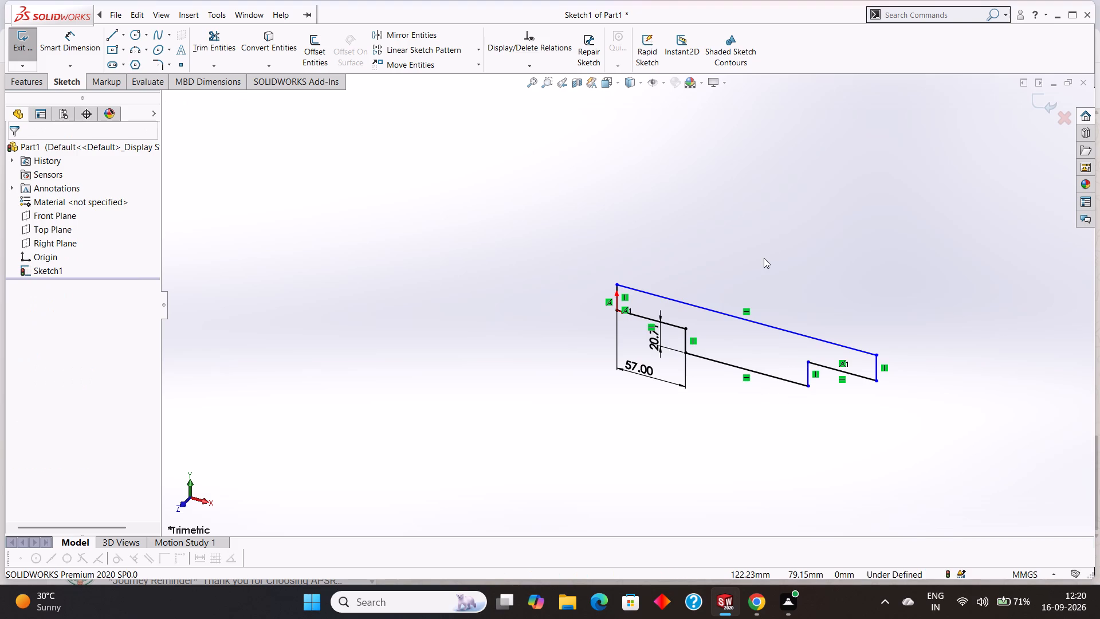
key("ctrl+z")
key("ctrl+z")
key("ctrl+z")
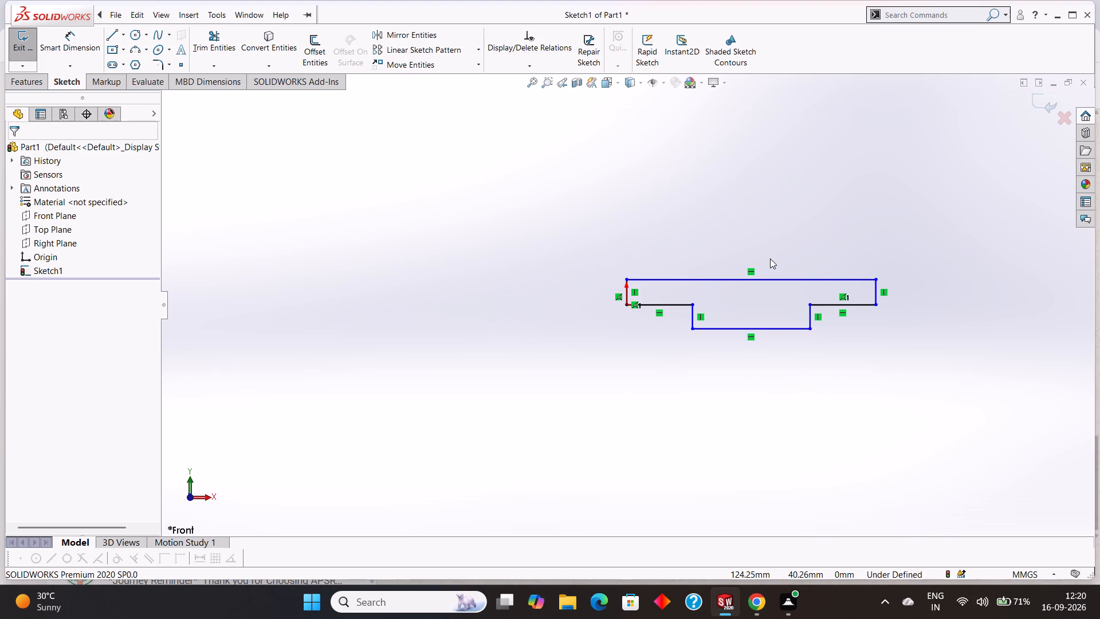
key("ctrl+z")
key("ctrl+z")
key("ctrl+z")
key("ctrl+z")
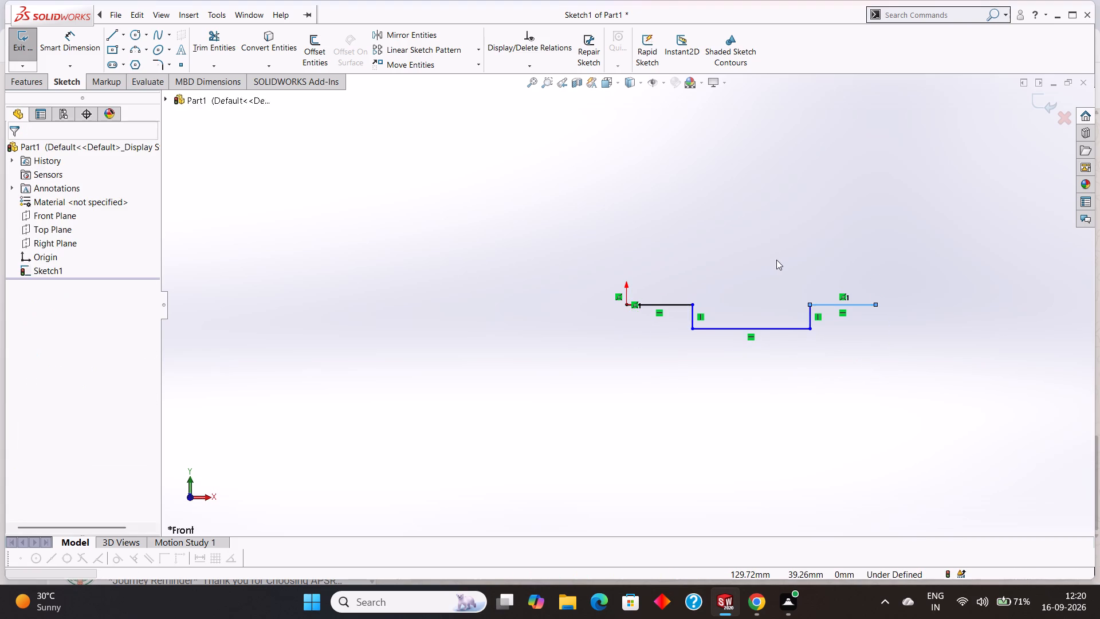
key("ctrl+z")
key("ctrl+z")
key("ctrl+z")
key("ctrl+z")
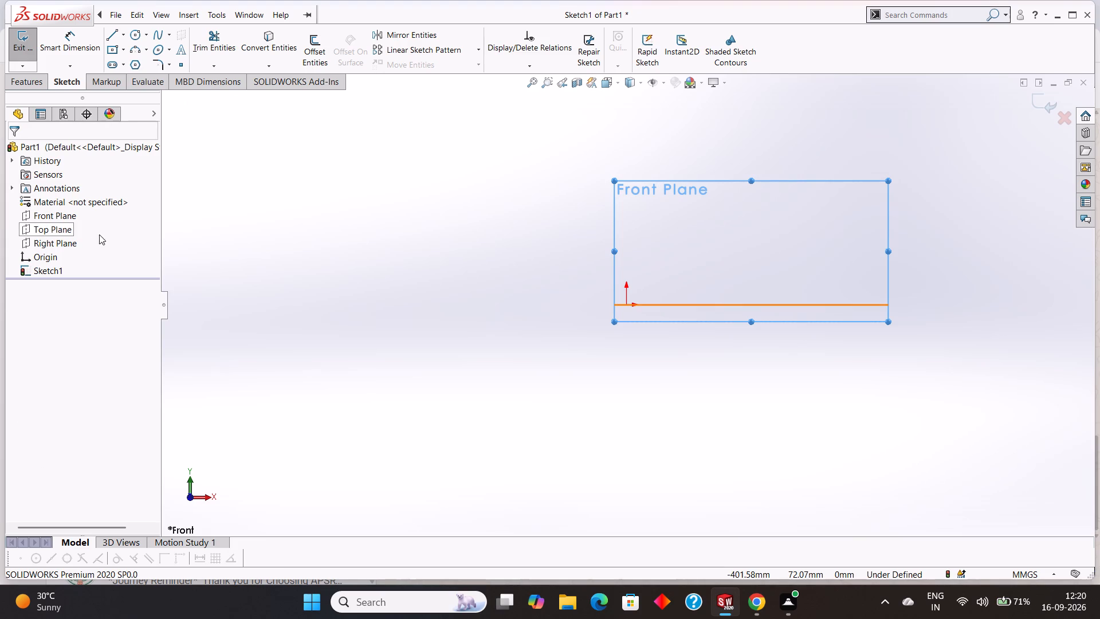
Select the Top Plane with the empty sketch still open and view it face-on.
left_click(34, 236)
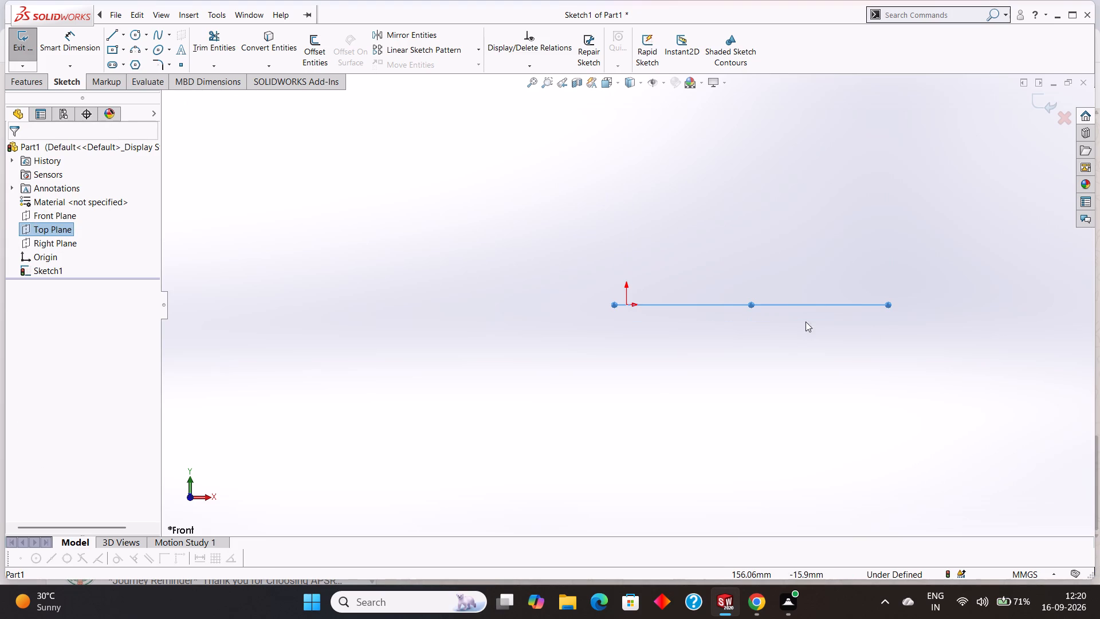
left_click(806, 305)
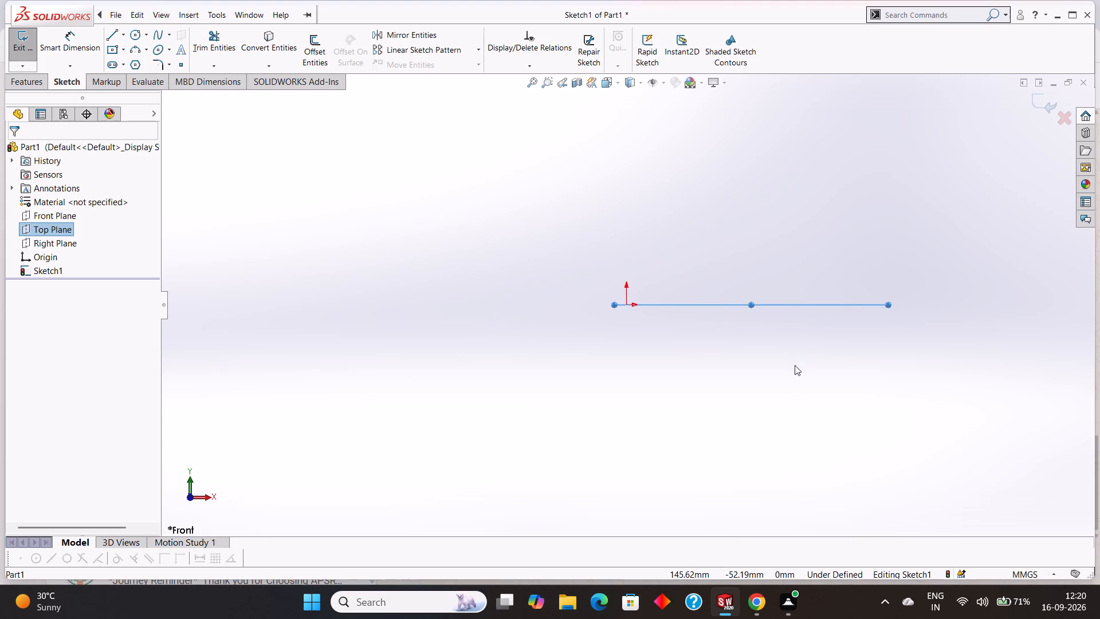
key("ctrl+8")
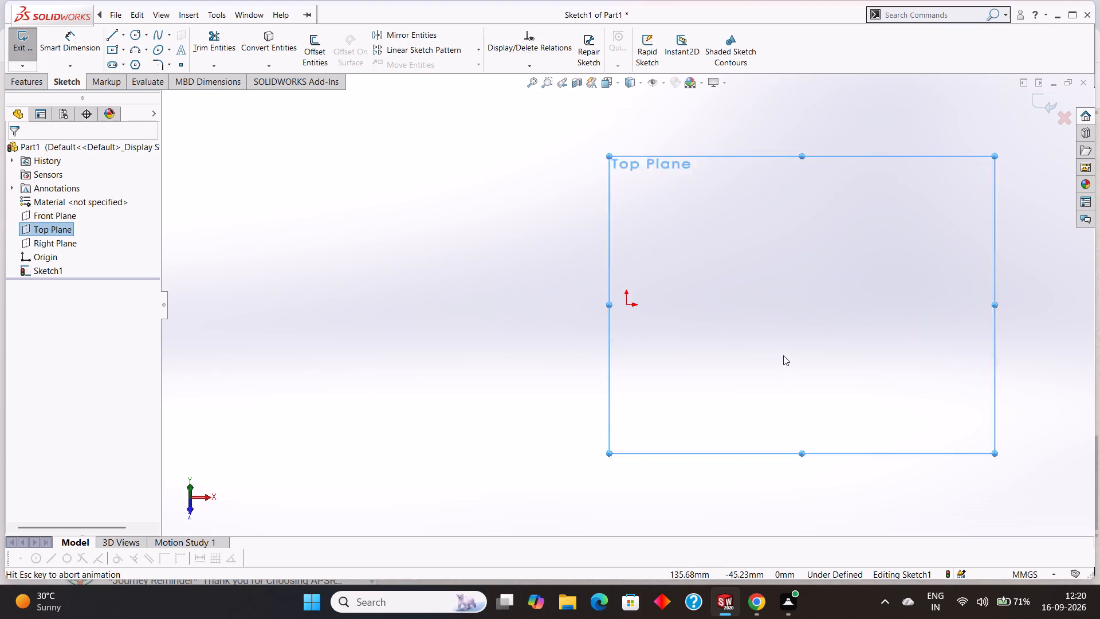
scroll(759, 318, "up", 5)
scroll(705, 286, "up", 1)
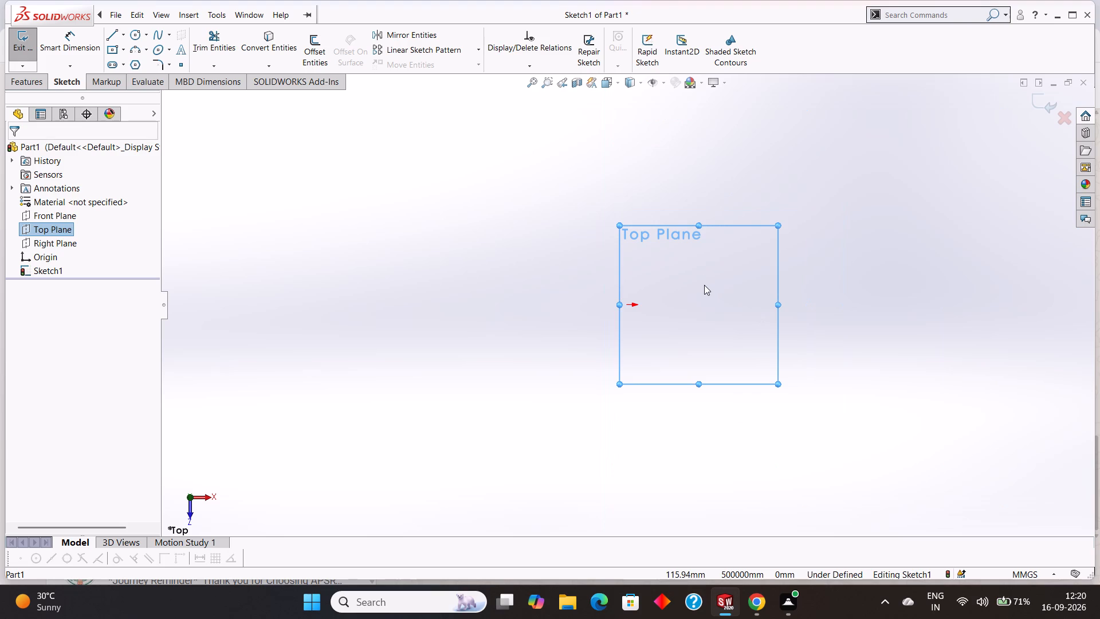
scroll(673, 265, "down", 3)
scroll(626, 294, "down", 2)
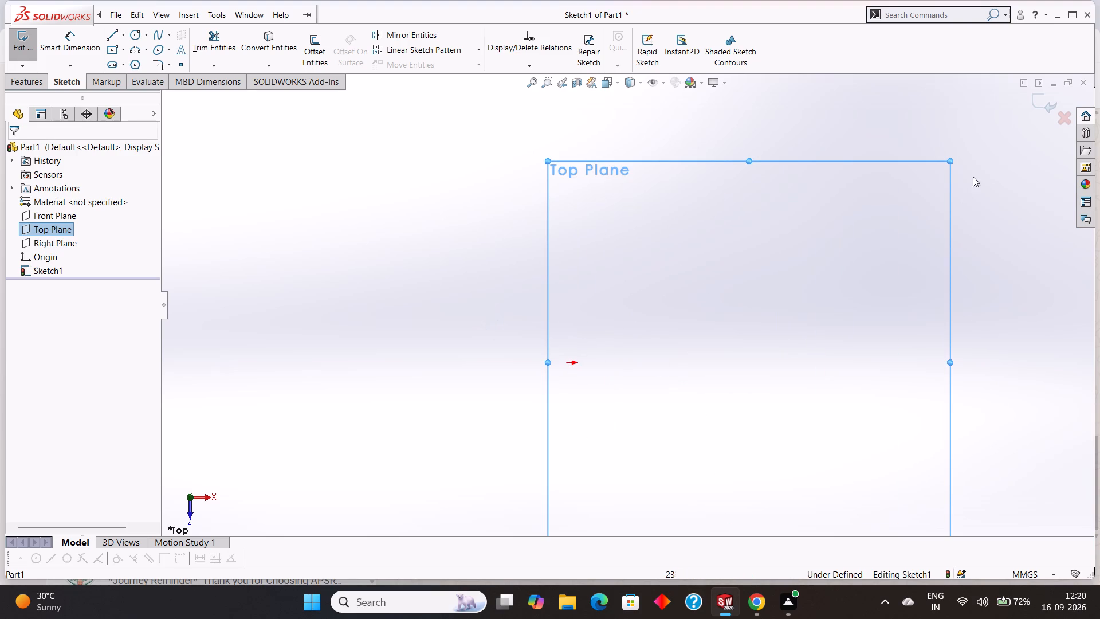
Close the part document without saving its changes.
left_click(1082, 85)
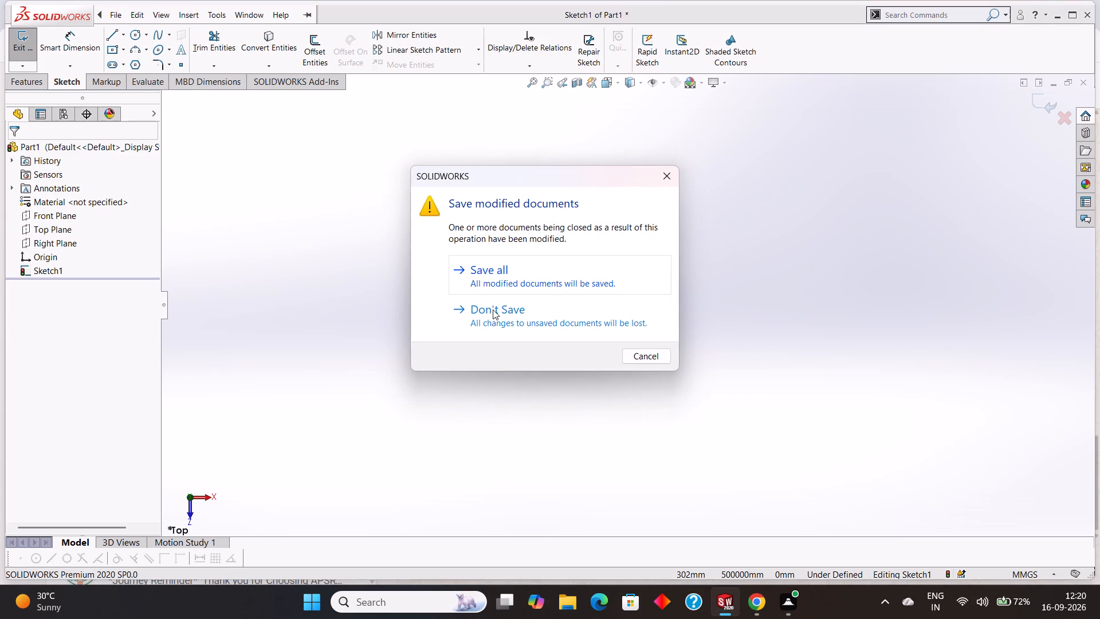
left_click(493, 310)
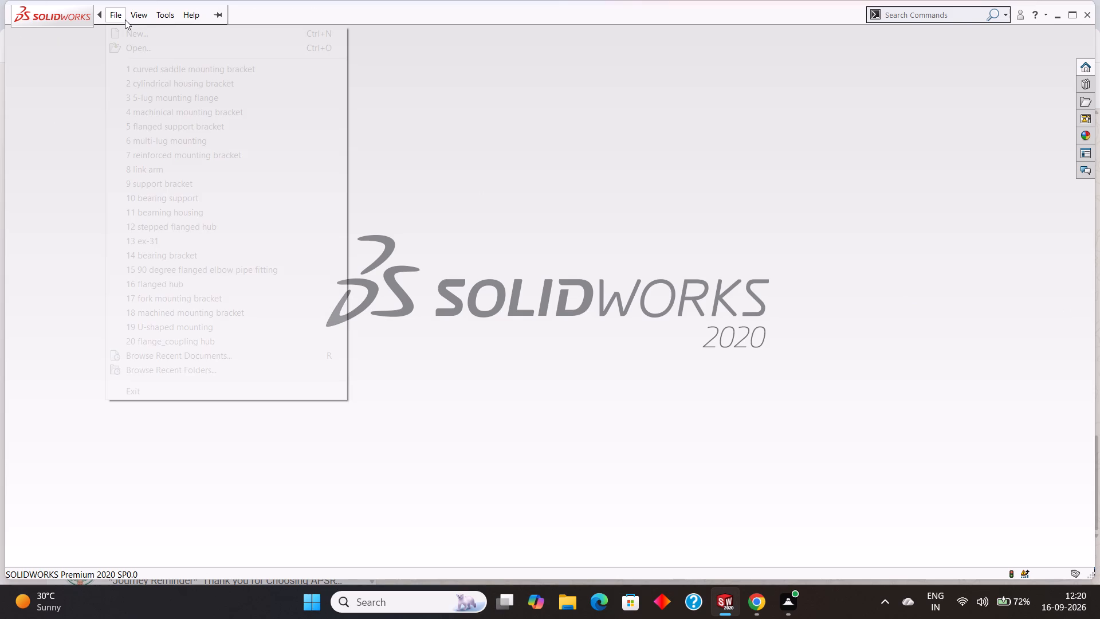
Create a new part document.
left_click(502, 155)
left_click(156, 11)
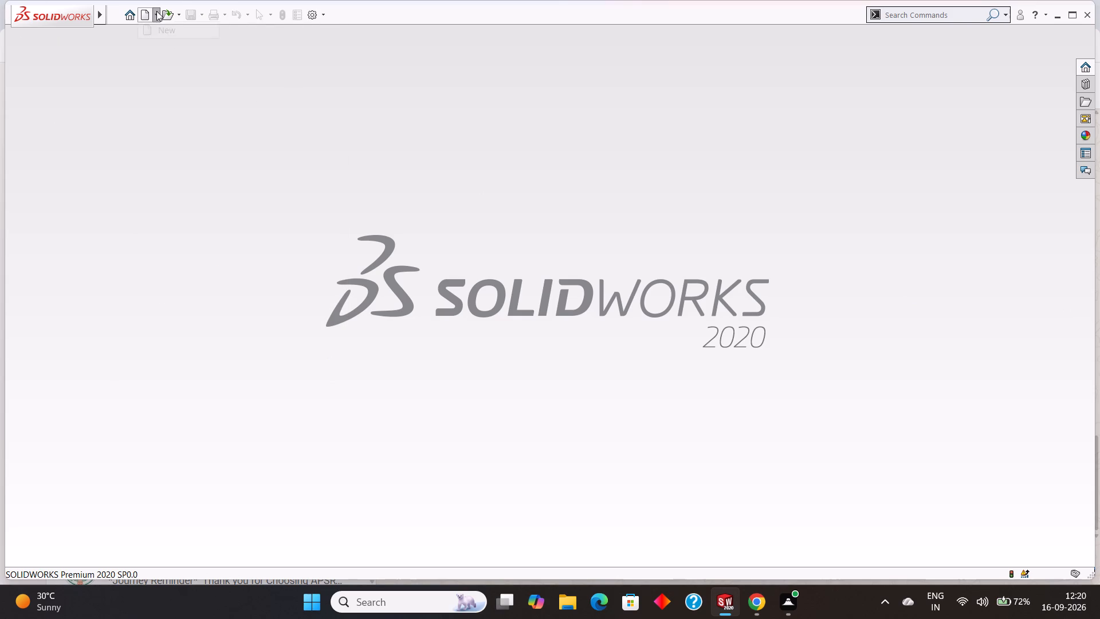
left_click(159, 28)
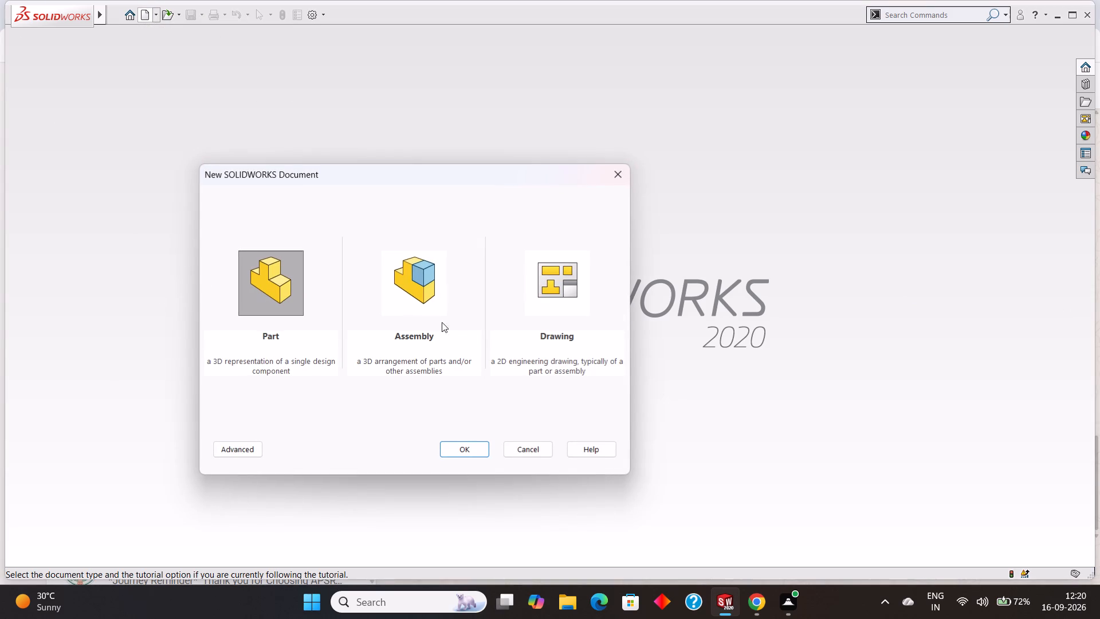
left_click(256, 279)
left_click(479, 453)
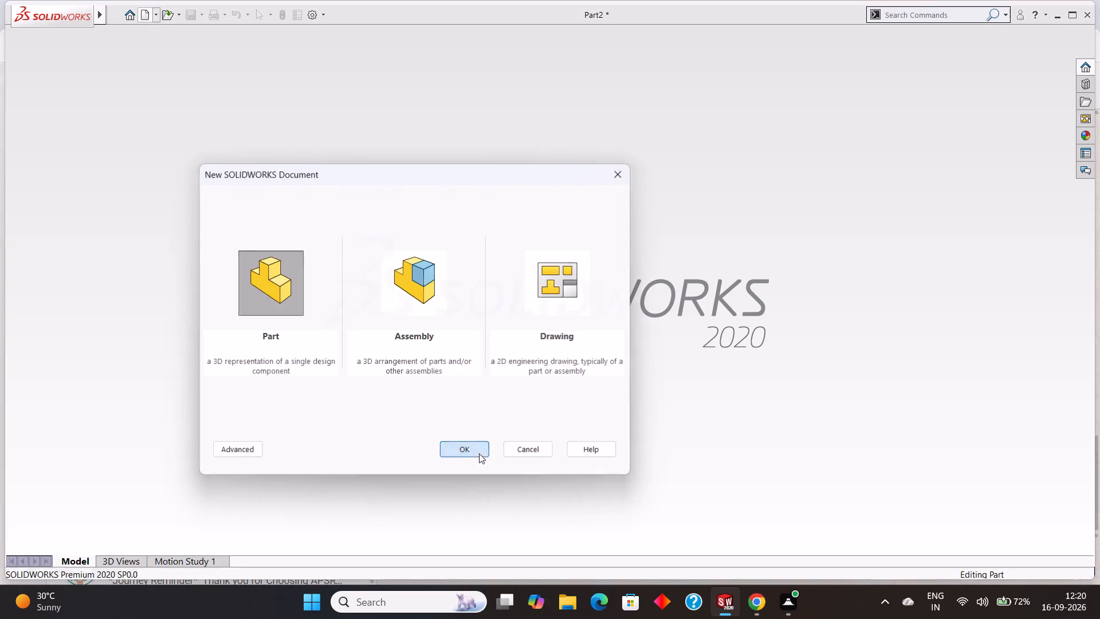
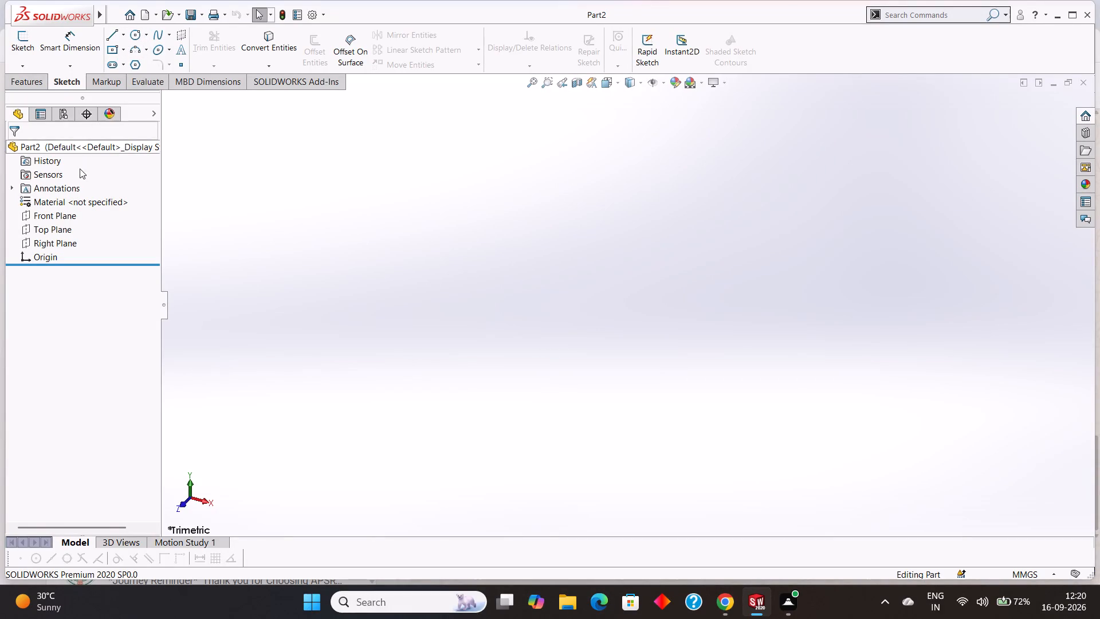
On the Top Plane, sketch the stepped lower edge from the origin: 57 mm right, 9 mm down, 102 mm right, 9 mm up, 57 mm right.
left_click(55, 226)
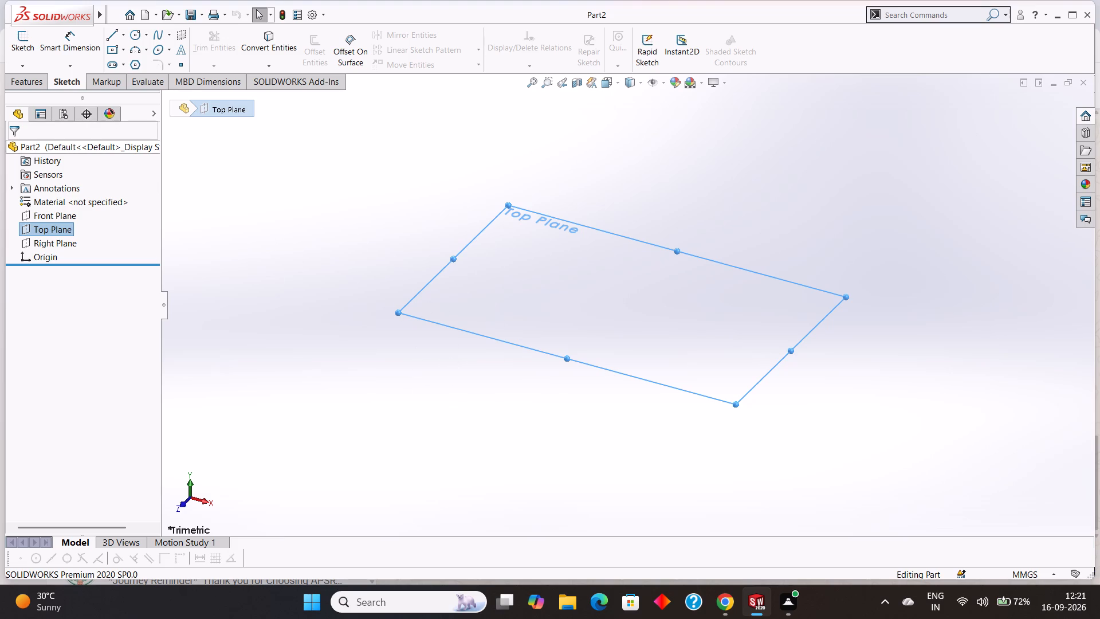
left_click(109, 32)
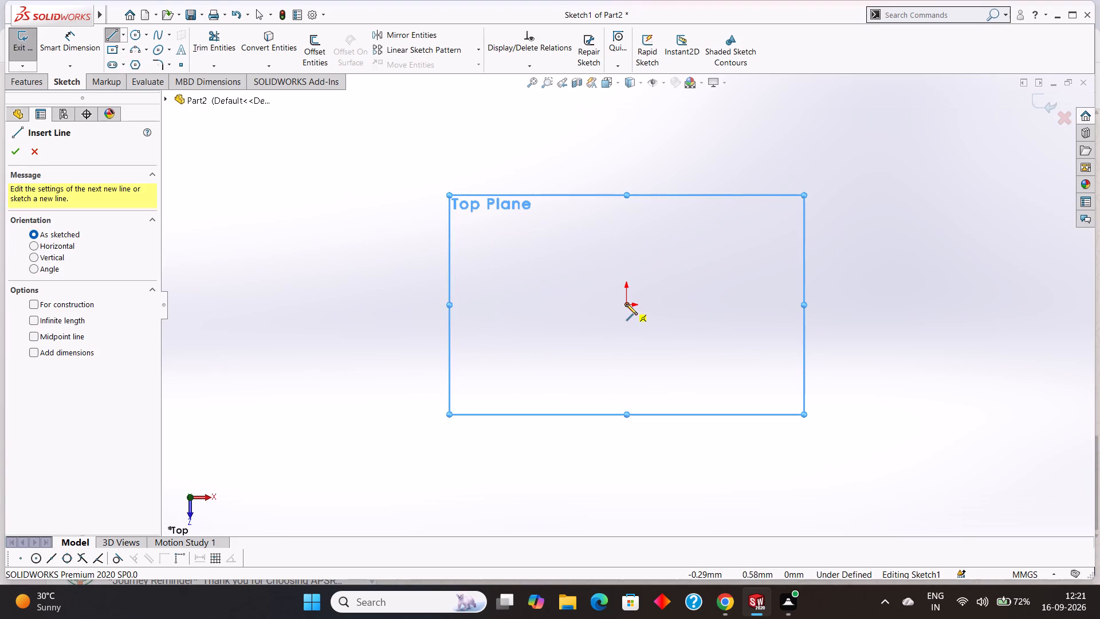
left_click(626, 304)
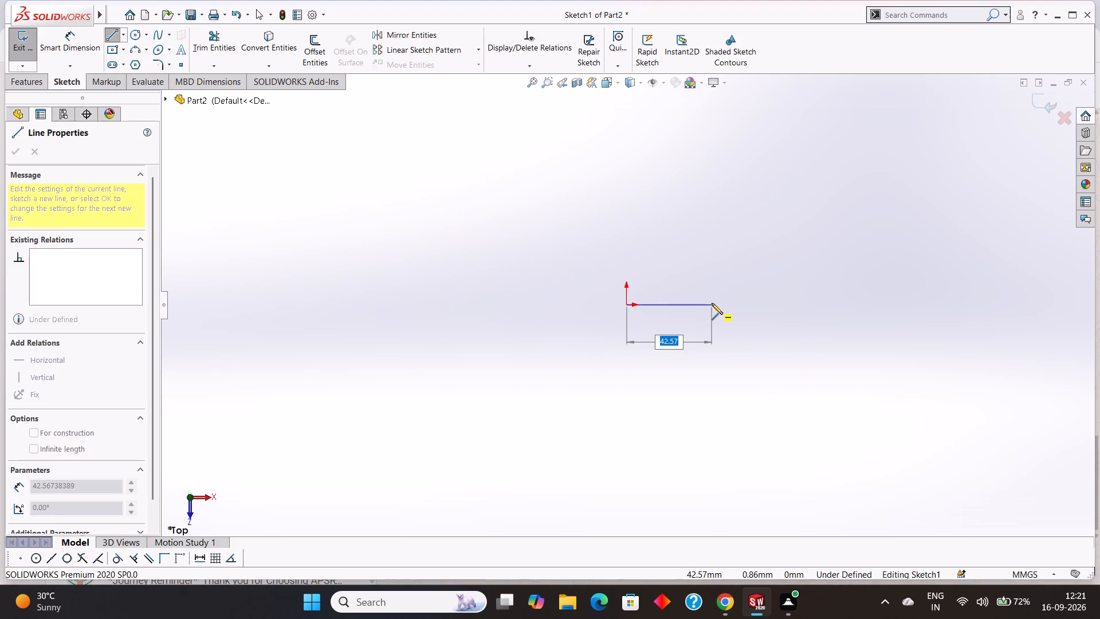
type("57")
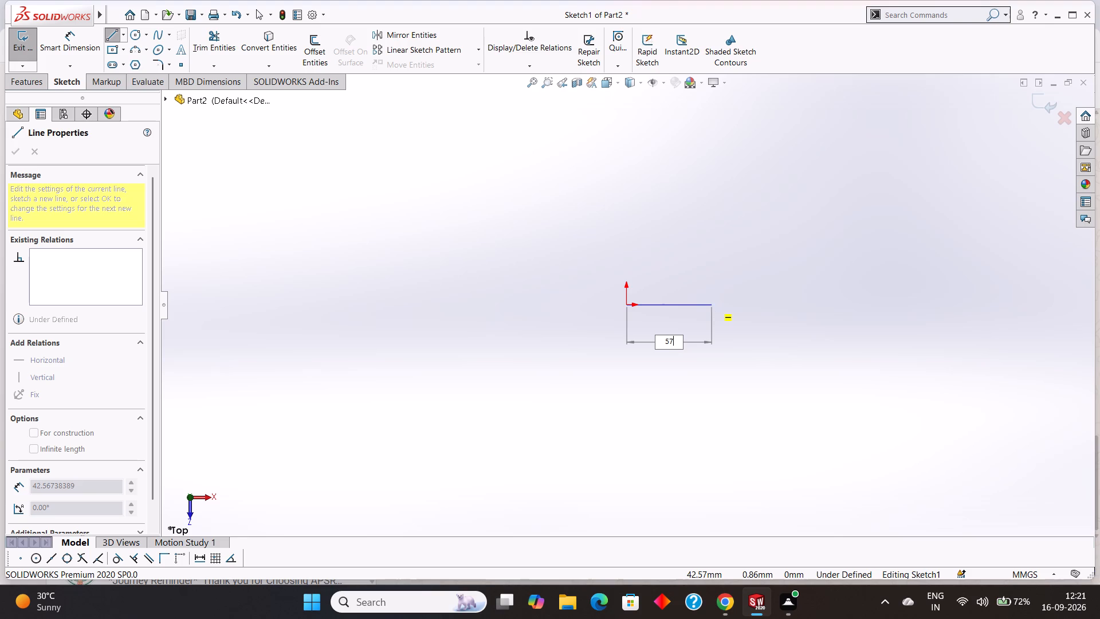
key("Return")
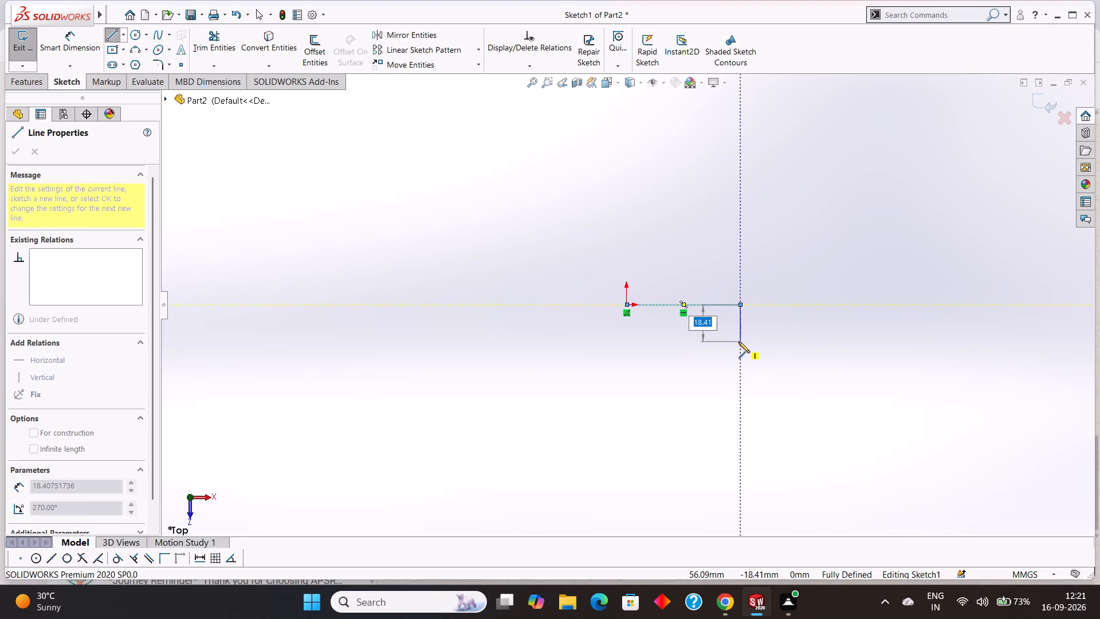
key("9")
key("Return")
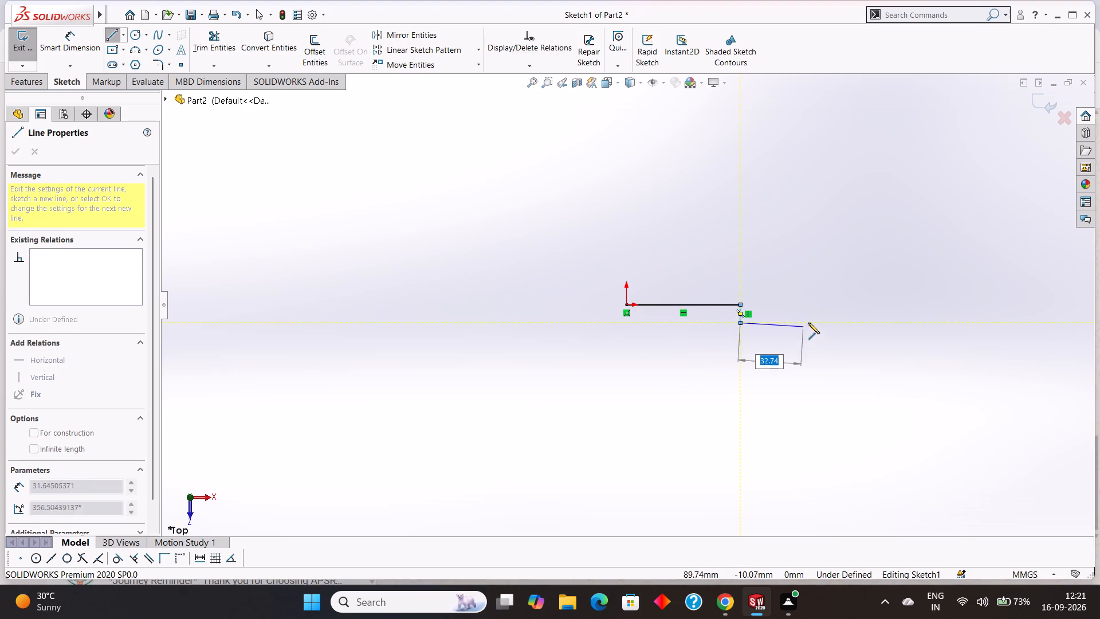
type("102")
key("Return")
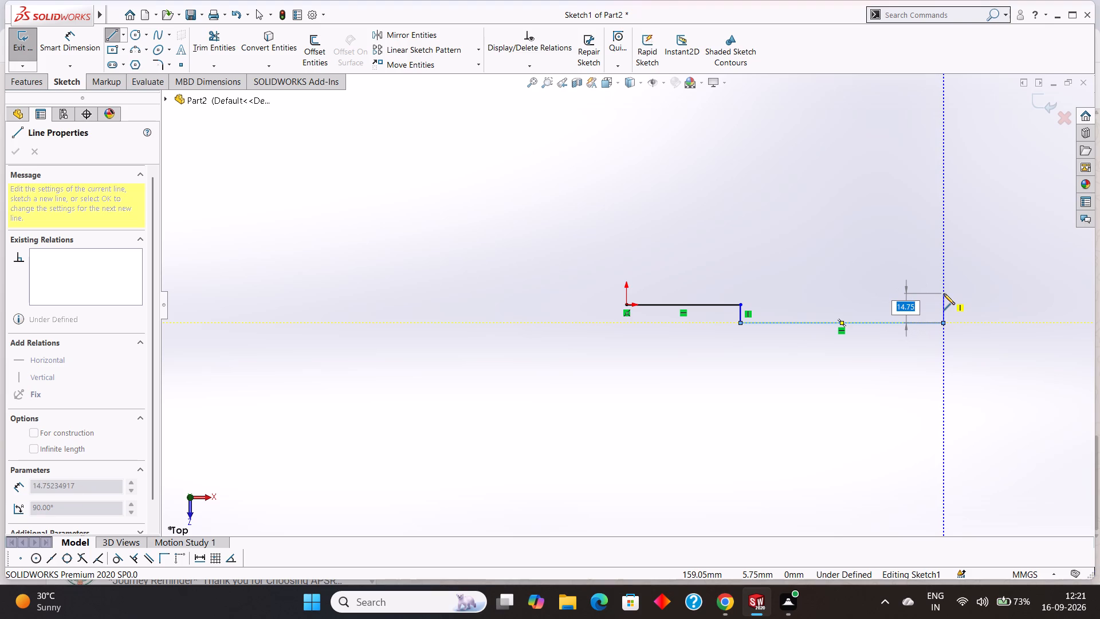
key("9")
key("Return")
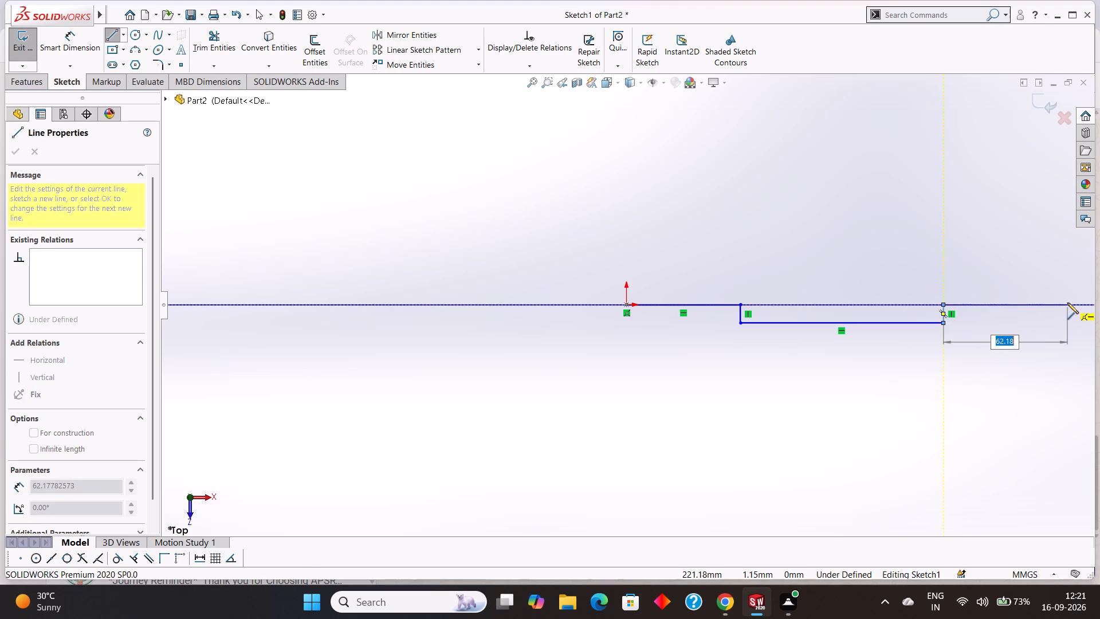
scroll(1067, 303, "up", 3)
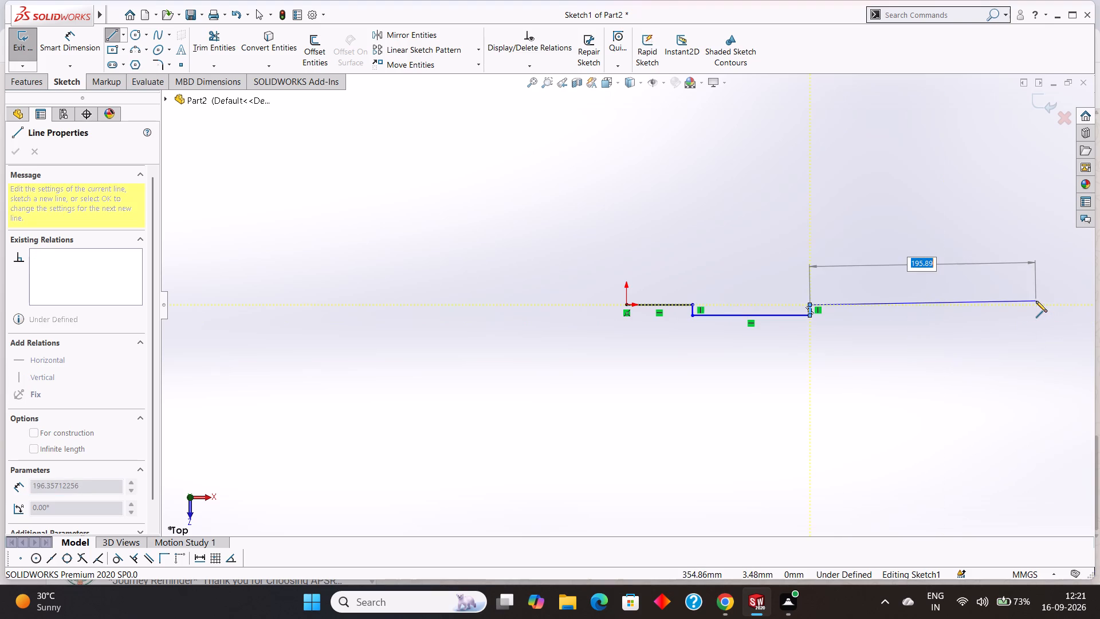
type("57")
key("Return")
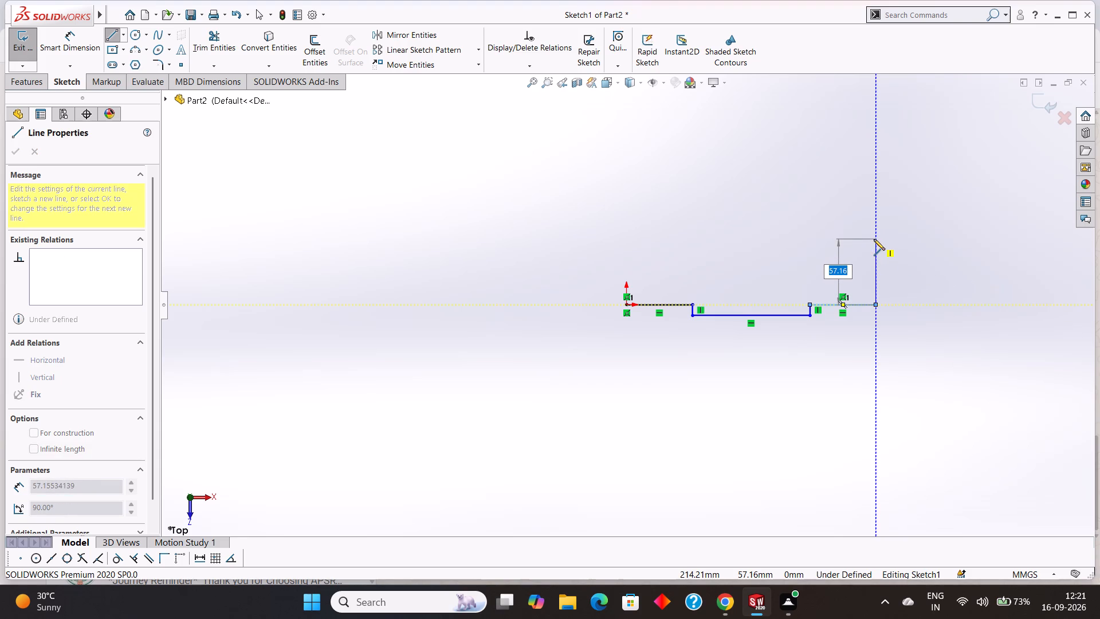
Close the profile with a 20 mm line upward, a 216 mm line back to the left, and a vertical line down to the origin.
type("20")
key("Return")
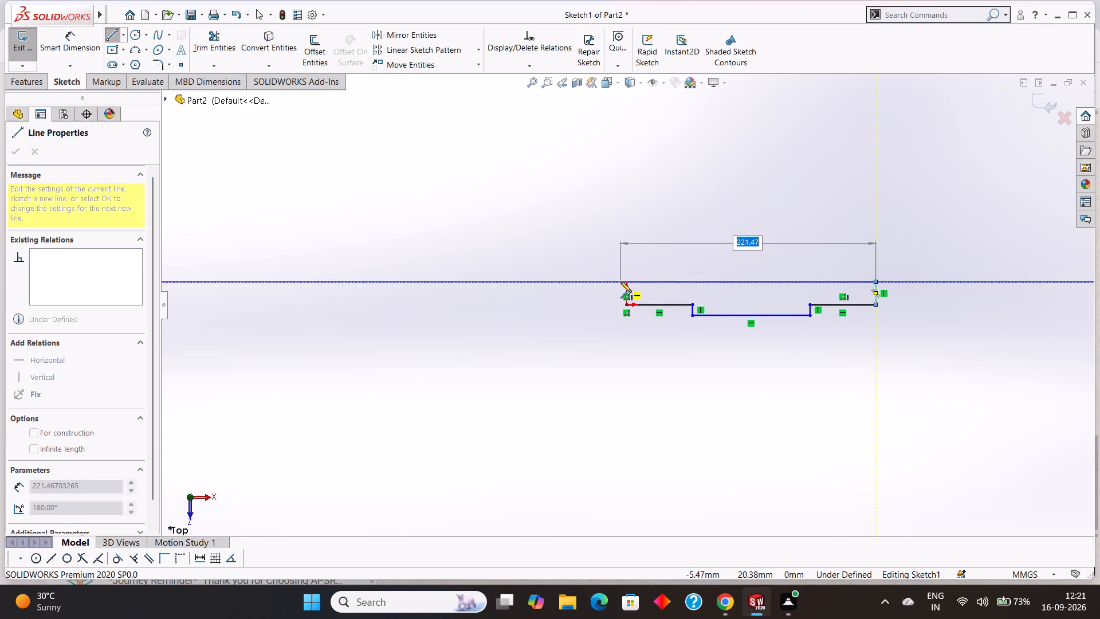
type("216")
key("Return")
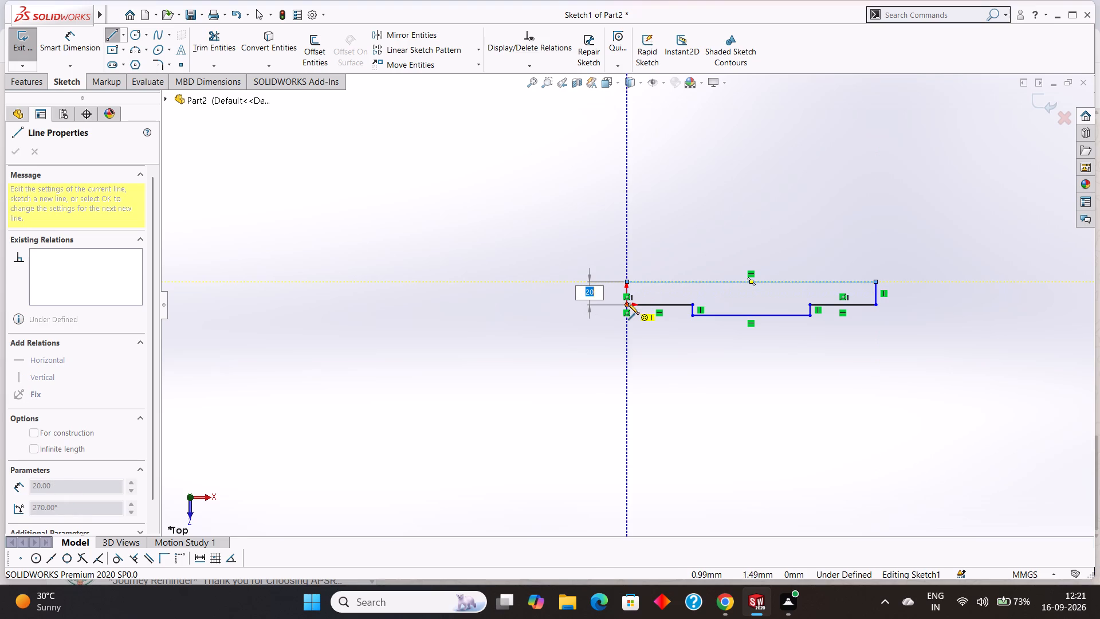
left_click(628, 304)
right_click(541, 331)
left_click(580, 342)
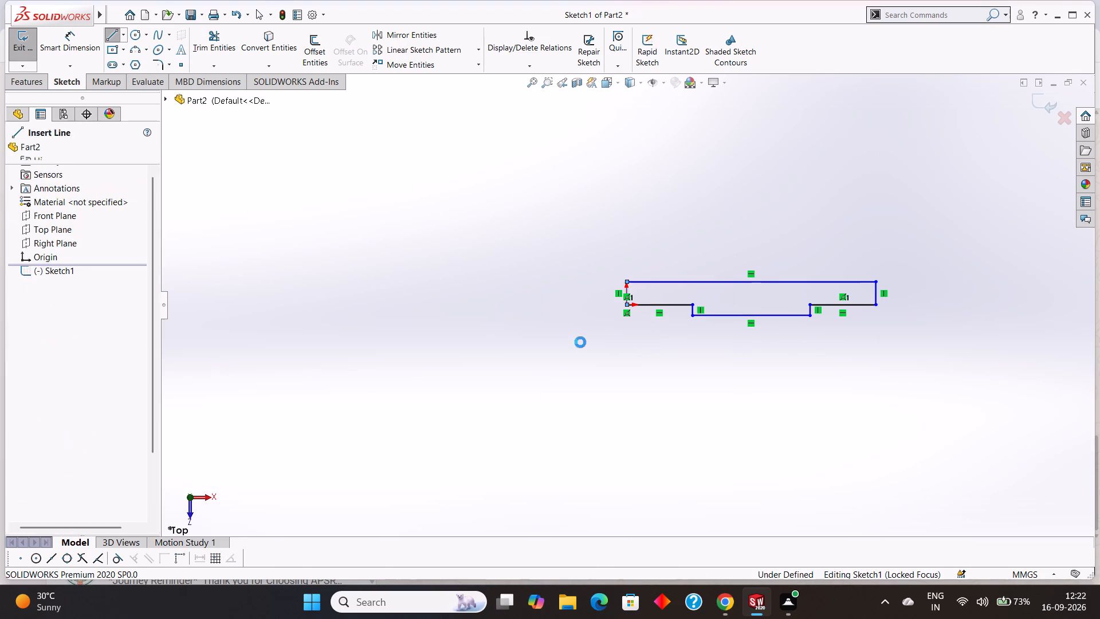
Dimension the projecting middle section's bottom edge, its left side's height, and the length of the right-hand shoulder.
left_click(58, 44)
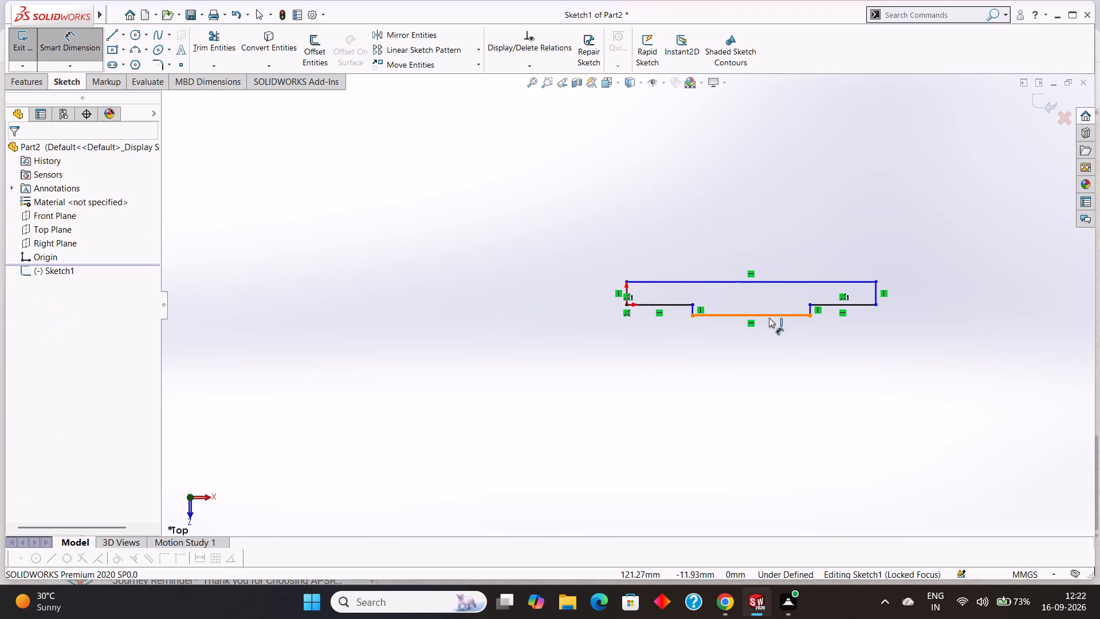
left_click(771, 316)
left_click(775, 356)
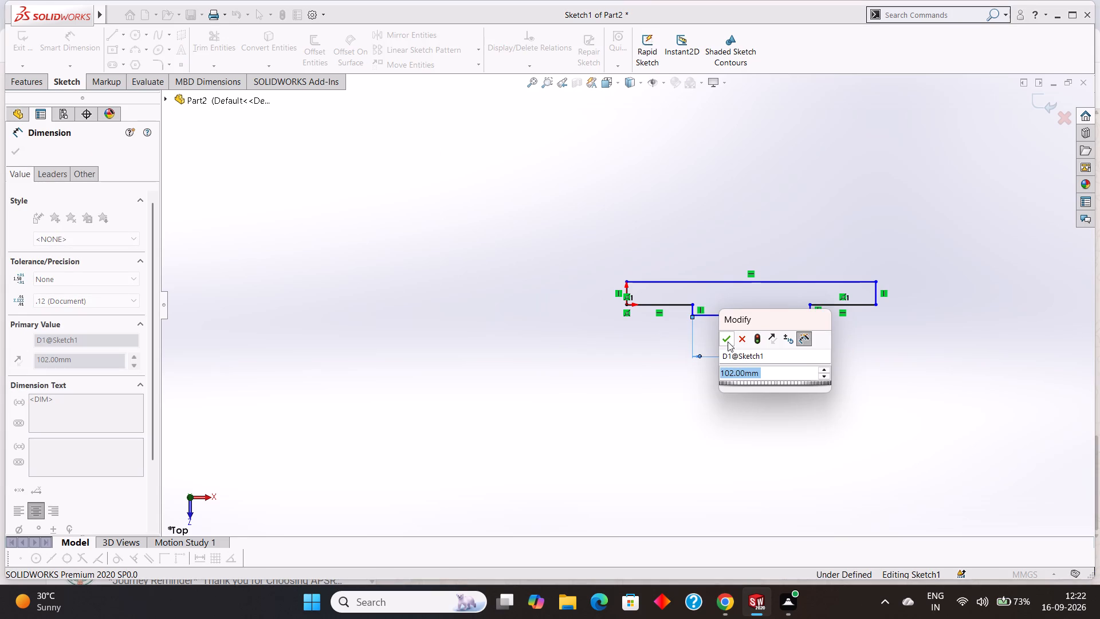
left_click(728, 342)
scroll(701, 302, "down", 5)
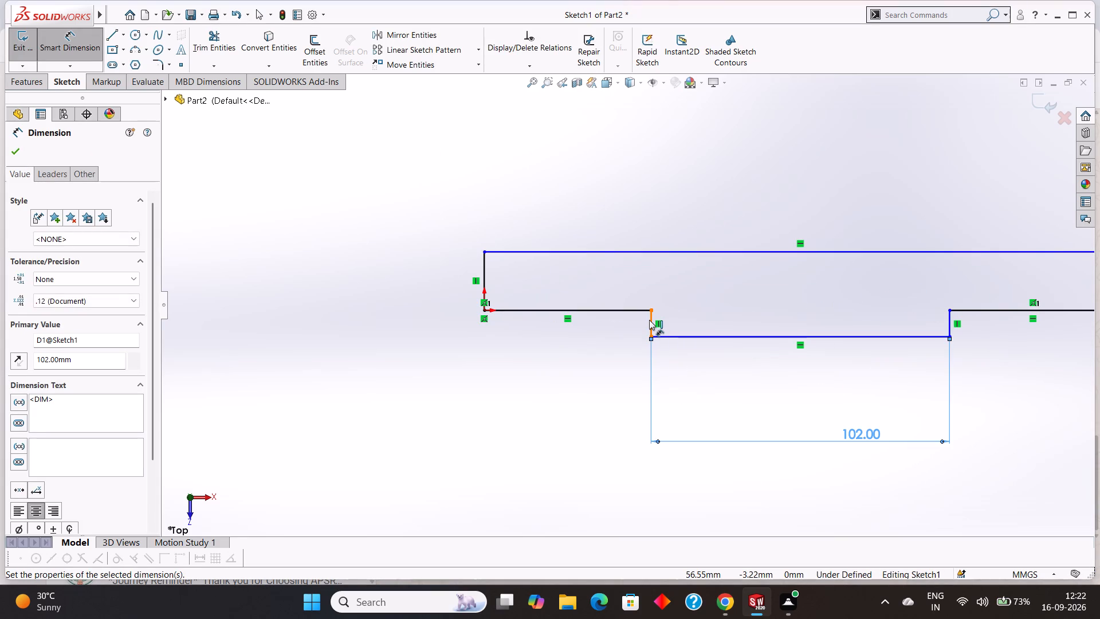
left_click(649, 320)
left_click(636, 323)
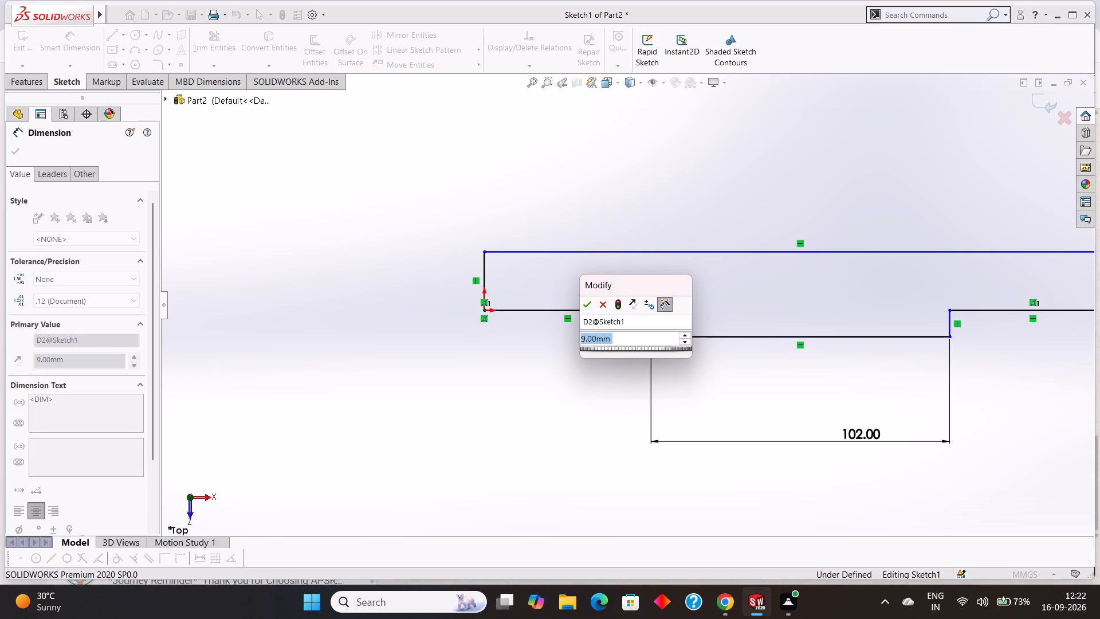
left_click(591, 308)
left_click(1017, 310)
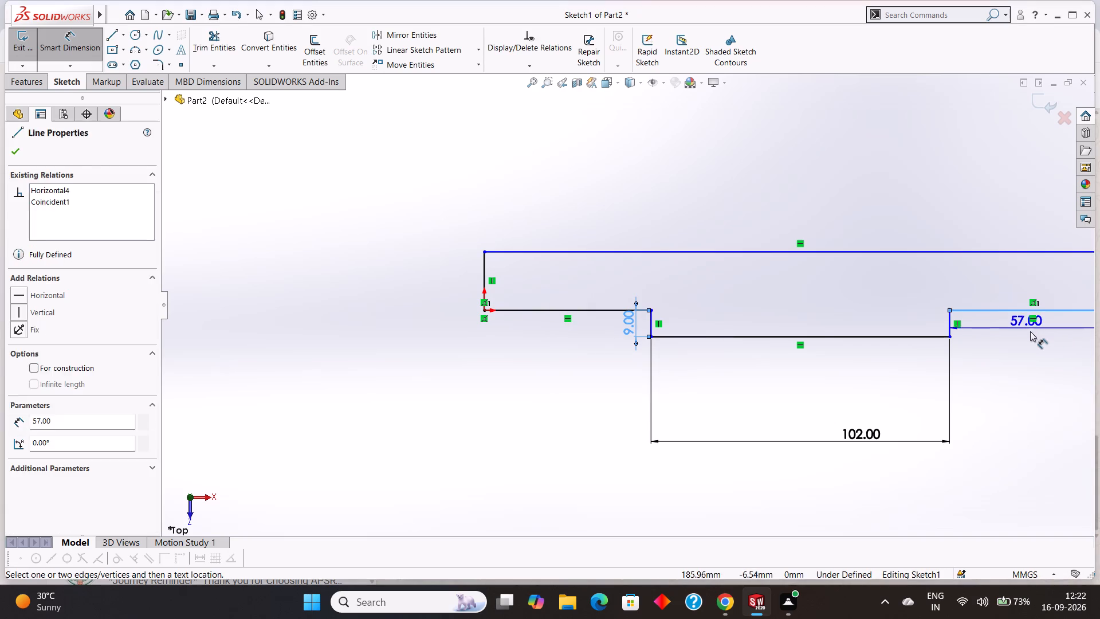
left_click(1031, 332)
left_click(982, 315)
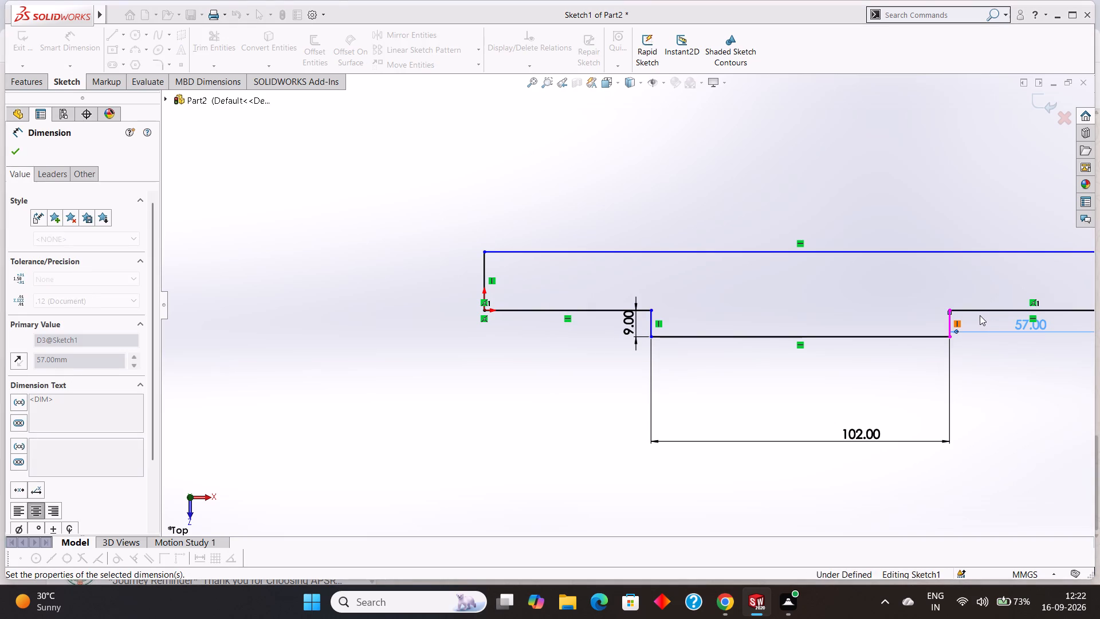
scroll(977, 315, "down", 3)
scroll(871, 330, "up", 4)
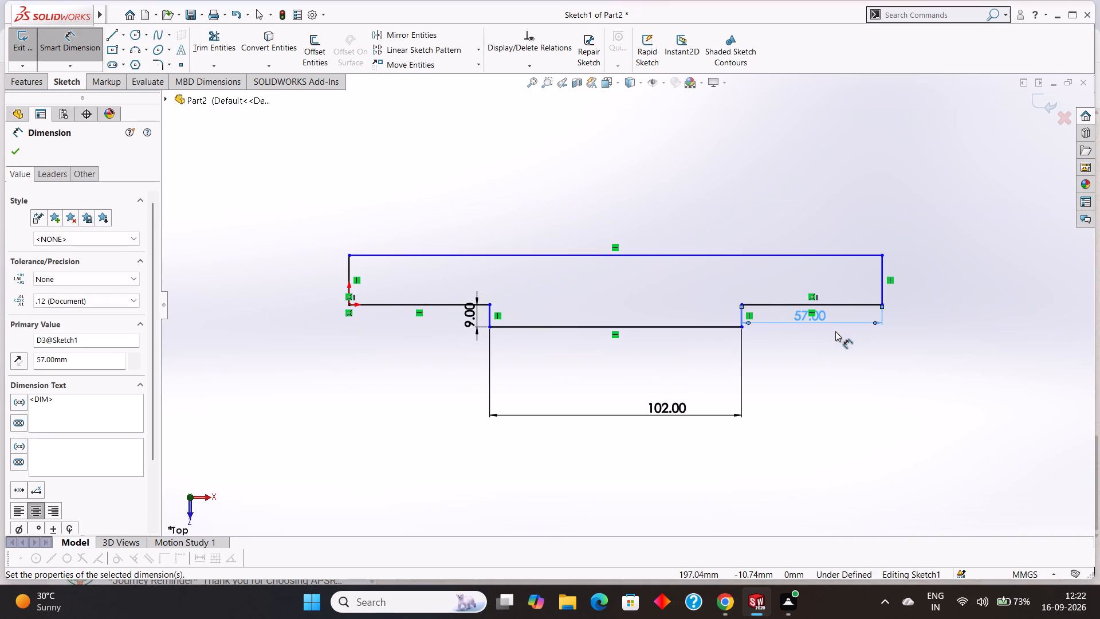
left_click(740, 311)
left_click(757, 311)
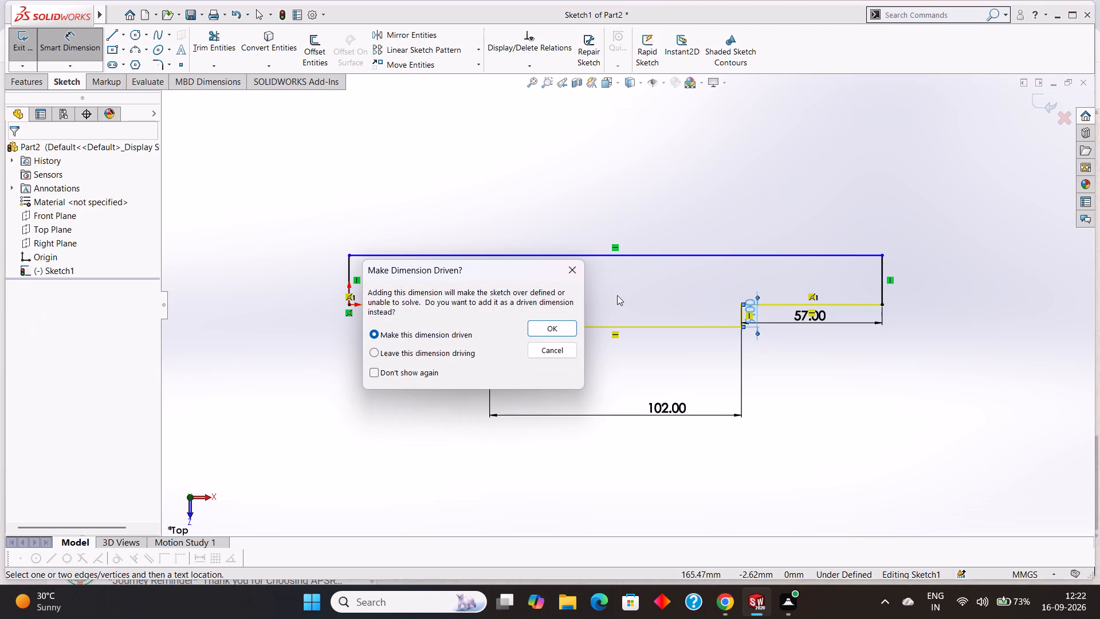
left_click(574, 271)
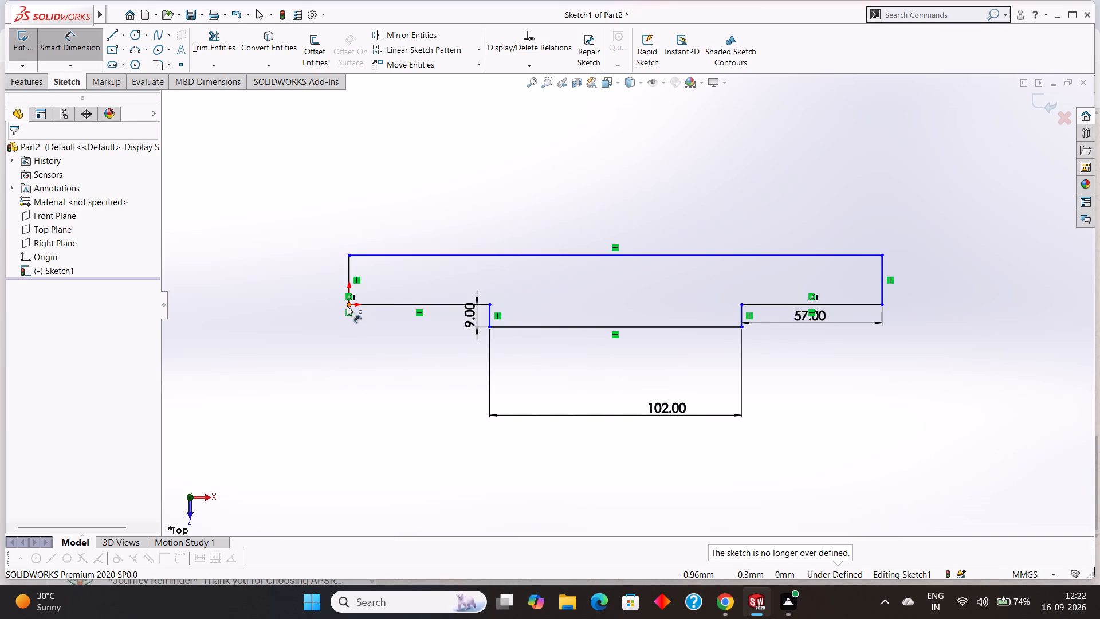
Dimension the horizontal distance from the origin to the lower right corner of the projecting middle section.
left_click(348, 305)
left_click(740, 328)
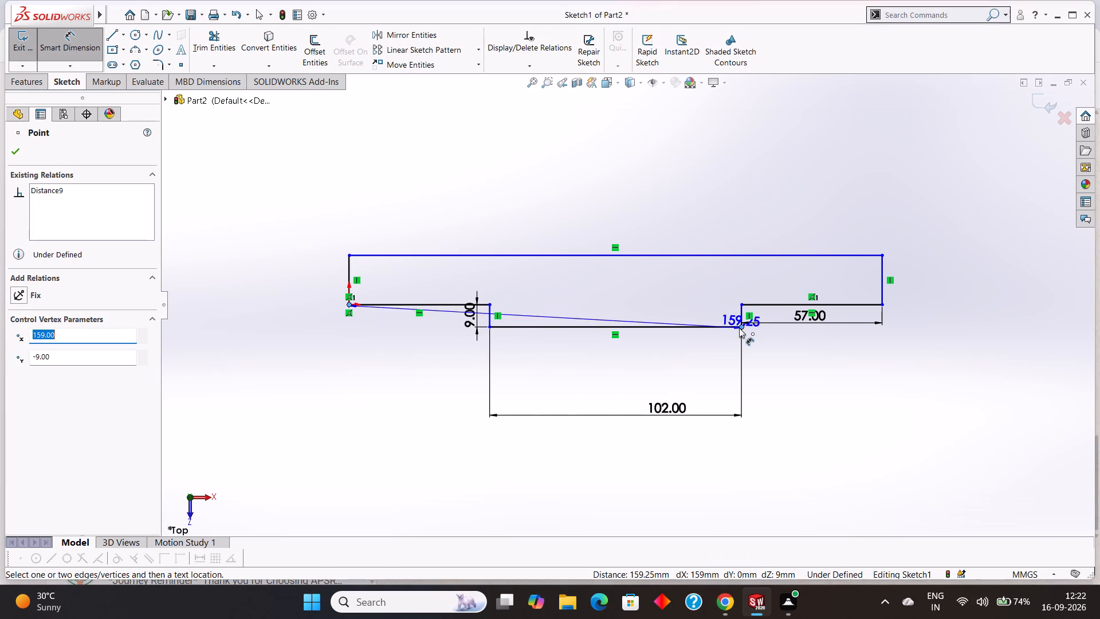
left_click(719, 371)
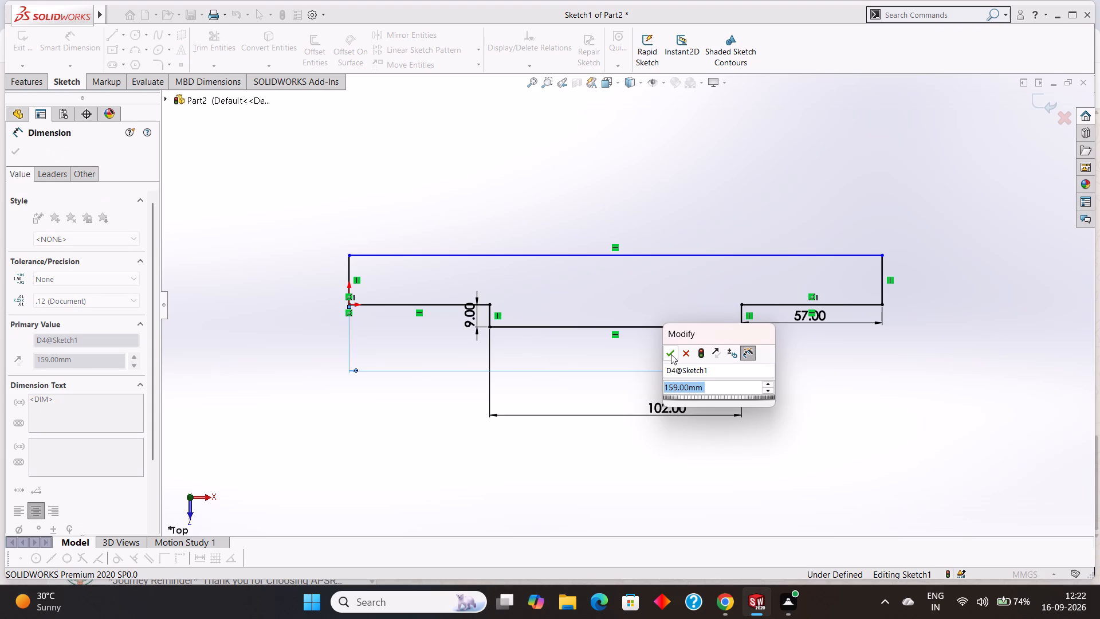
left_click(671, 354)
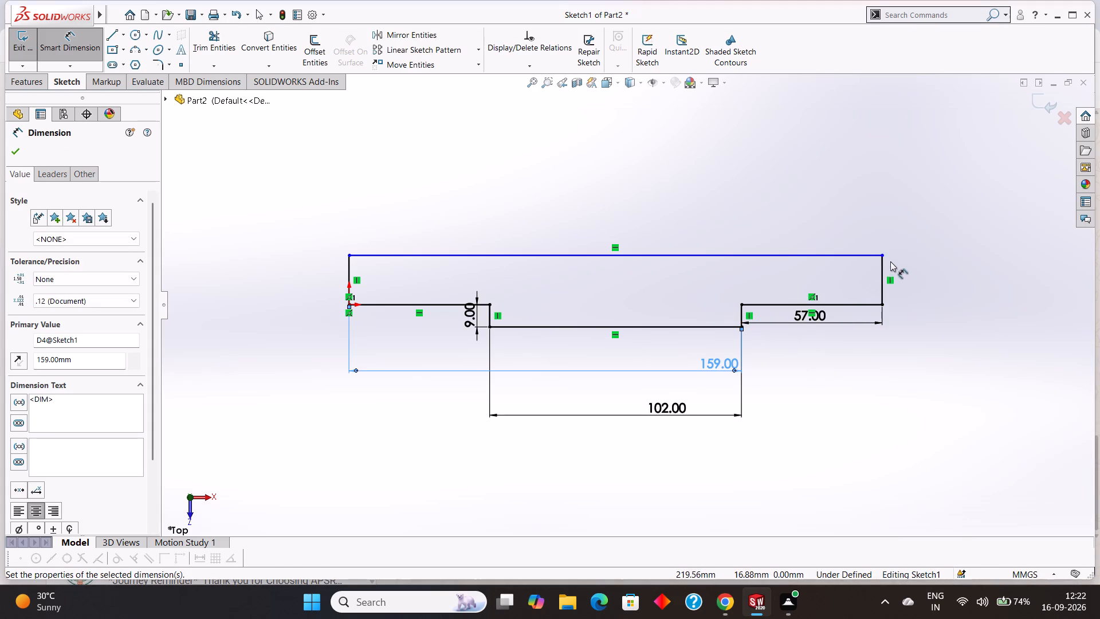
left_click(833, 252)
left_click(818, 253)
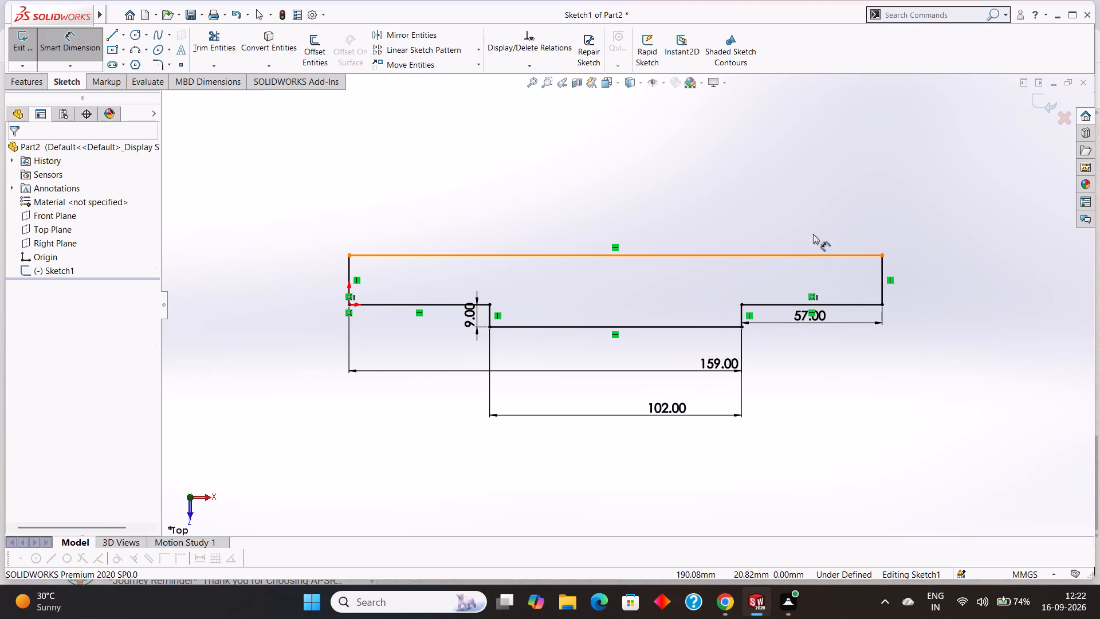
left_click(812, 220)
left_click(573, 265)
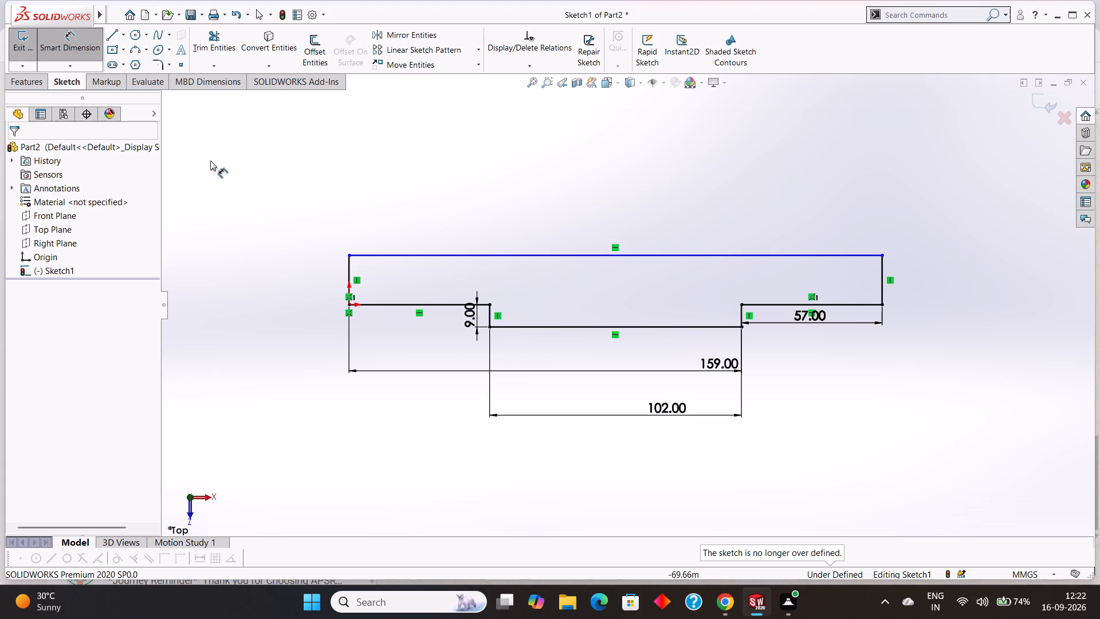
Dimension the height of the profile's left vertical edge at the origin.
left_click(349, 268)
left_click(311, 267)
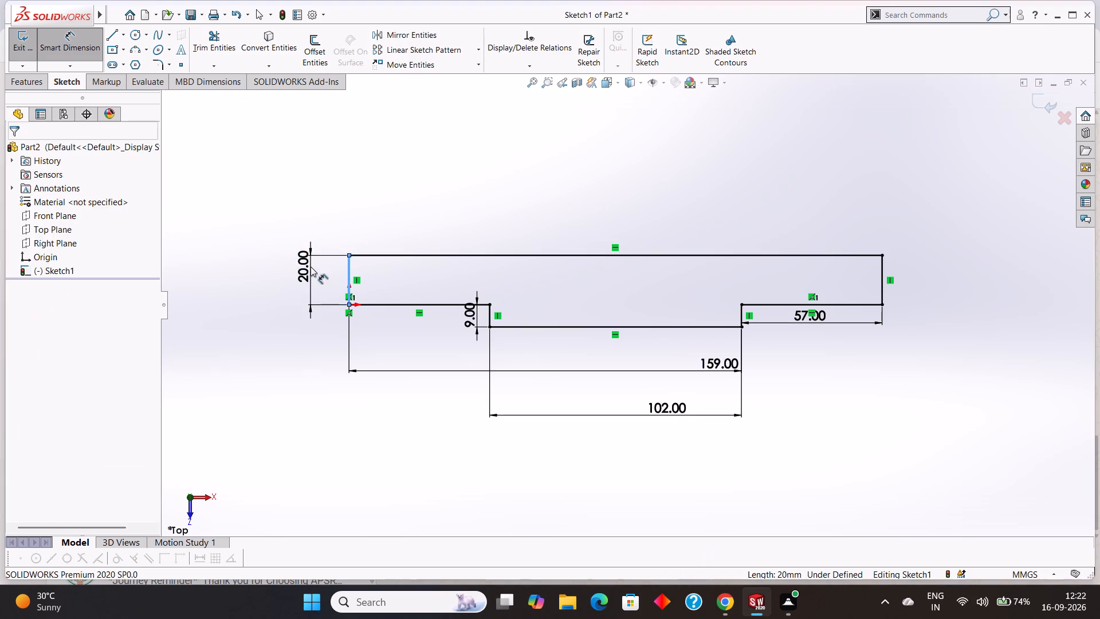
left_click(262, 252)
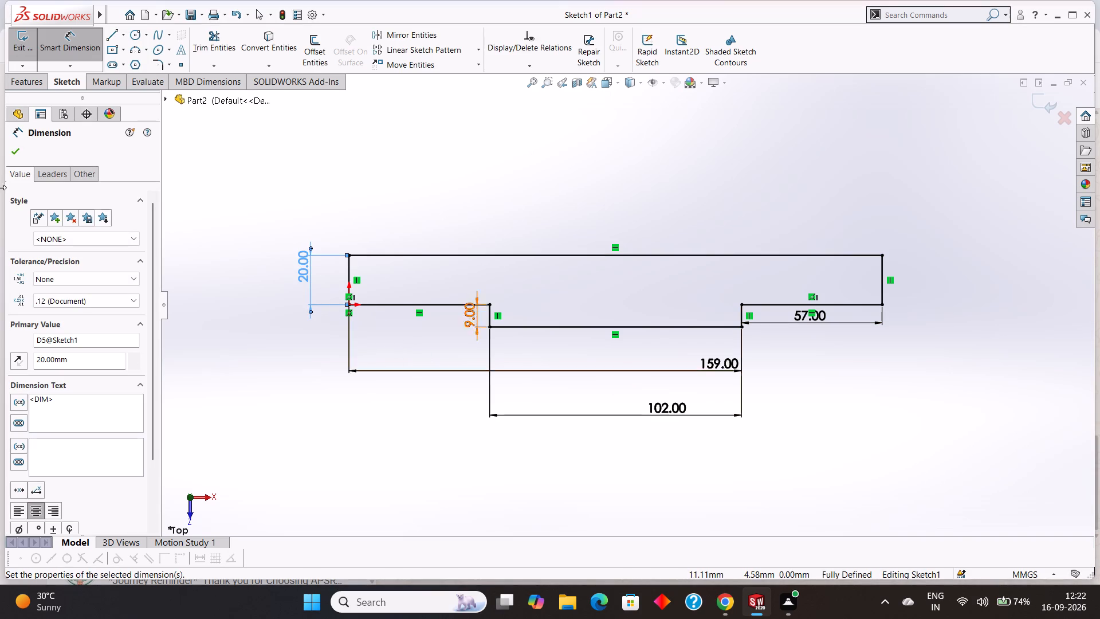
left_click(13, 149)
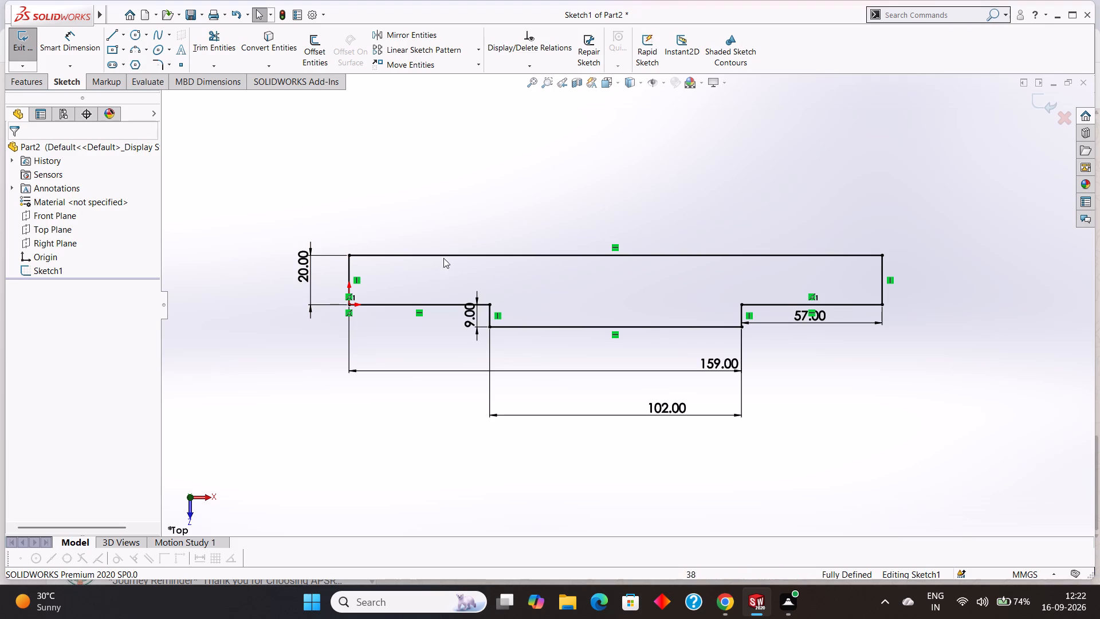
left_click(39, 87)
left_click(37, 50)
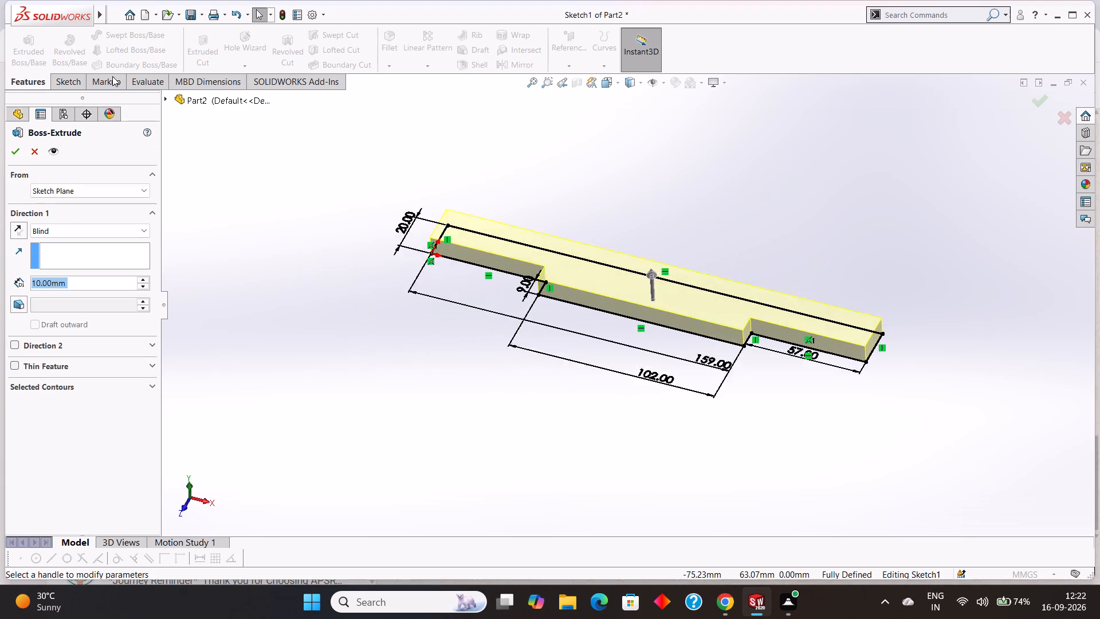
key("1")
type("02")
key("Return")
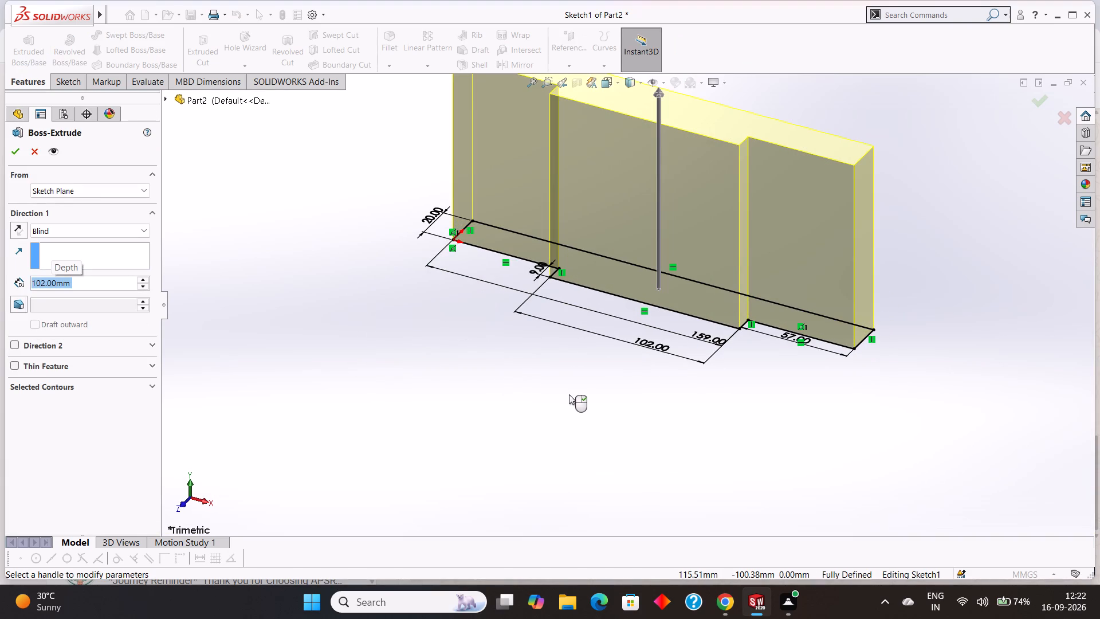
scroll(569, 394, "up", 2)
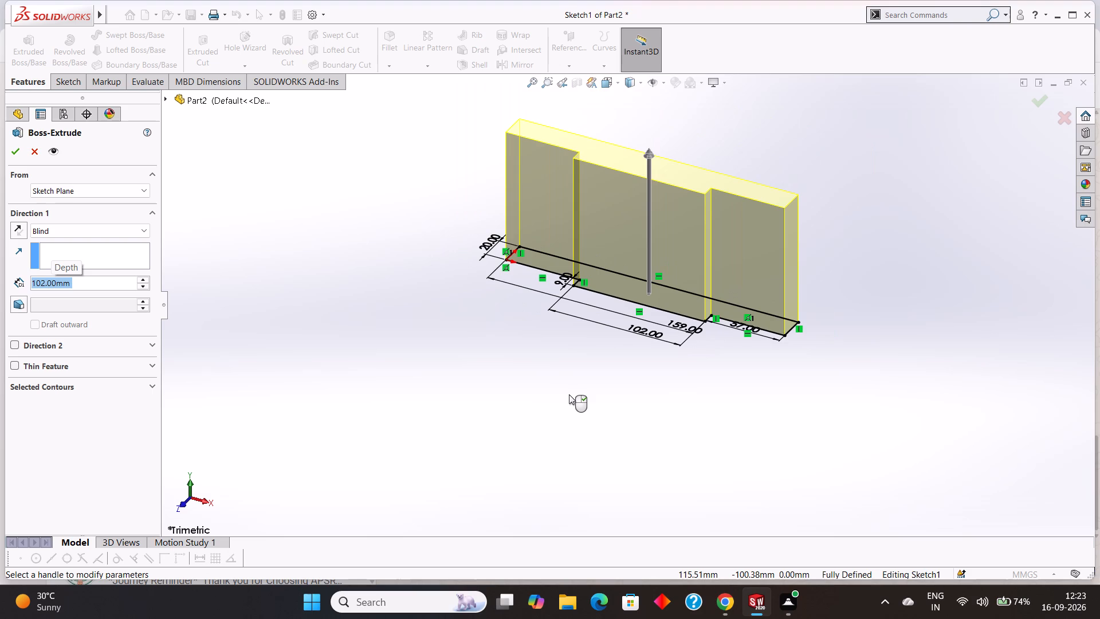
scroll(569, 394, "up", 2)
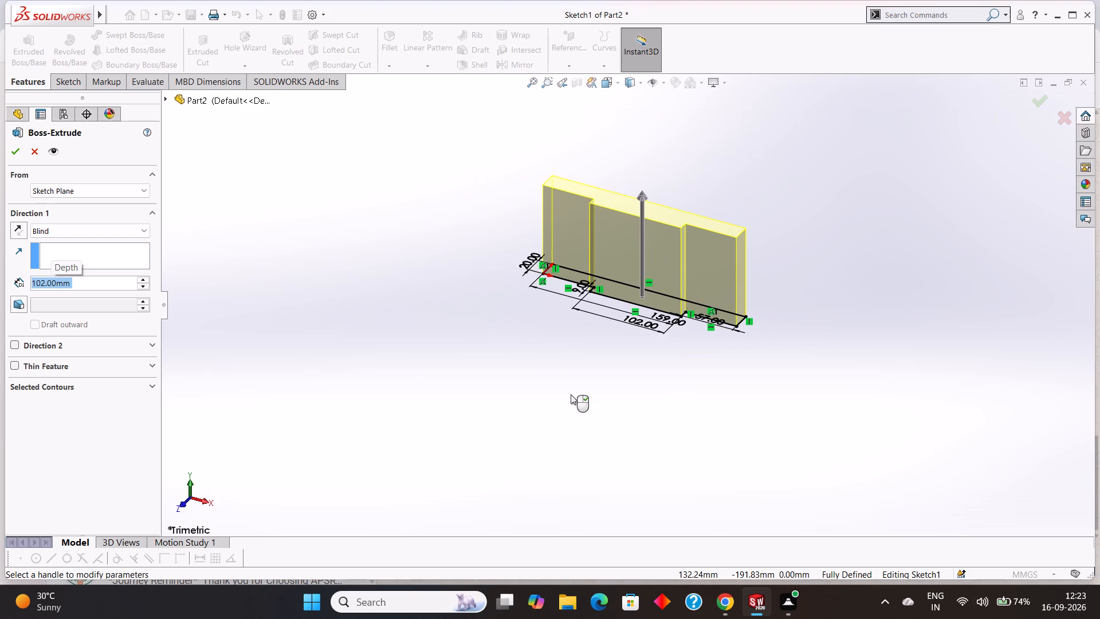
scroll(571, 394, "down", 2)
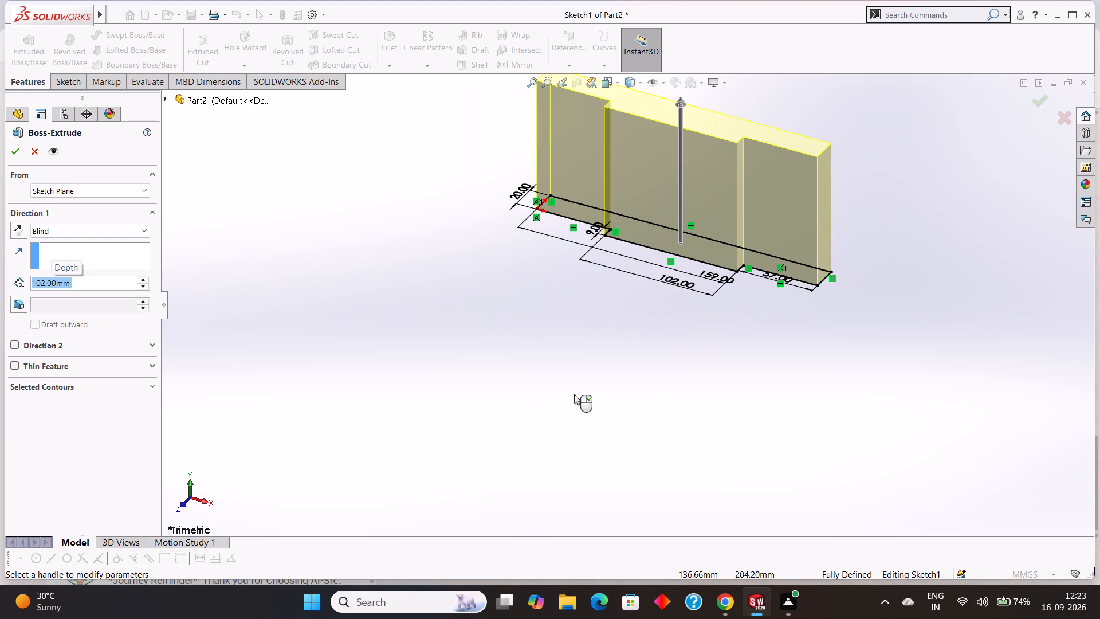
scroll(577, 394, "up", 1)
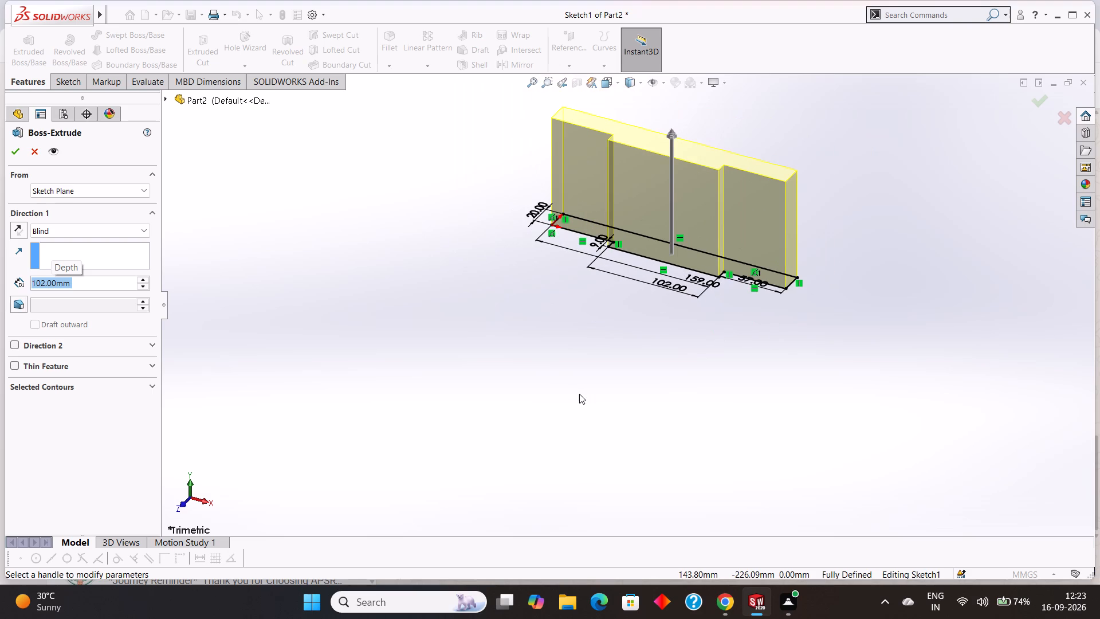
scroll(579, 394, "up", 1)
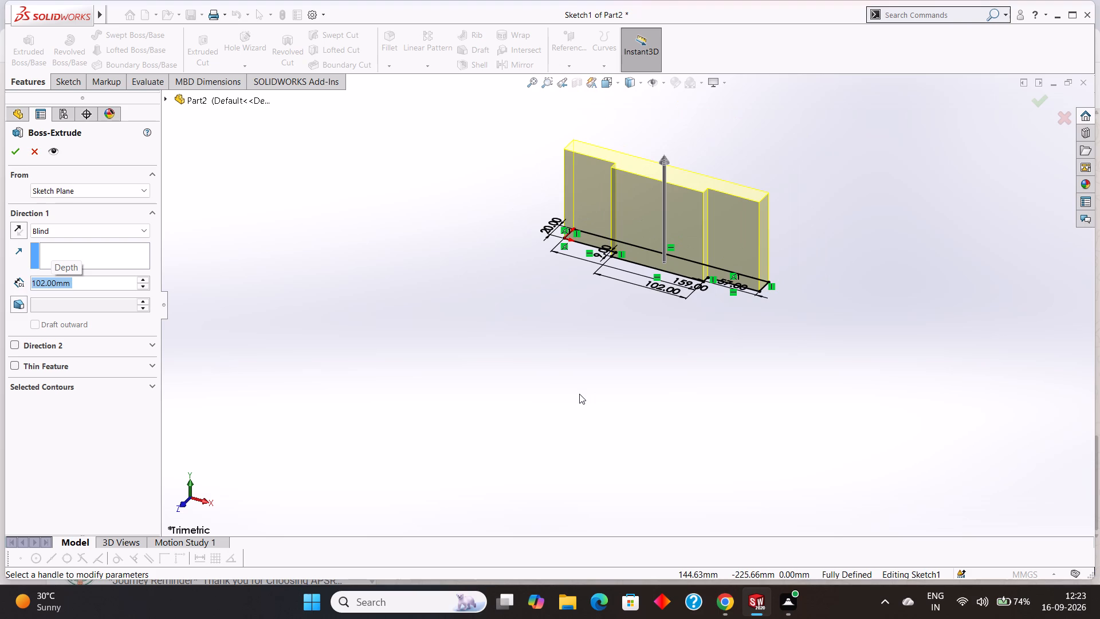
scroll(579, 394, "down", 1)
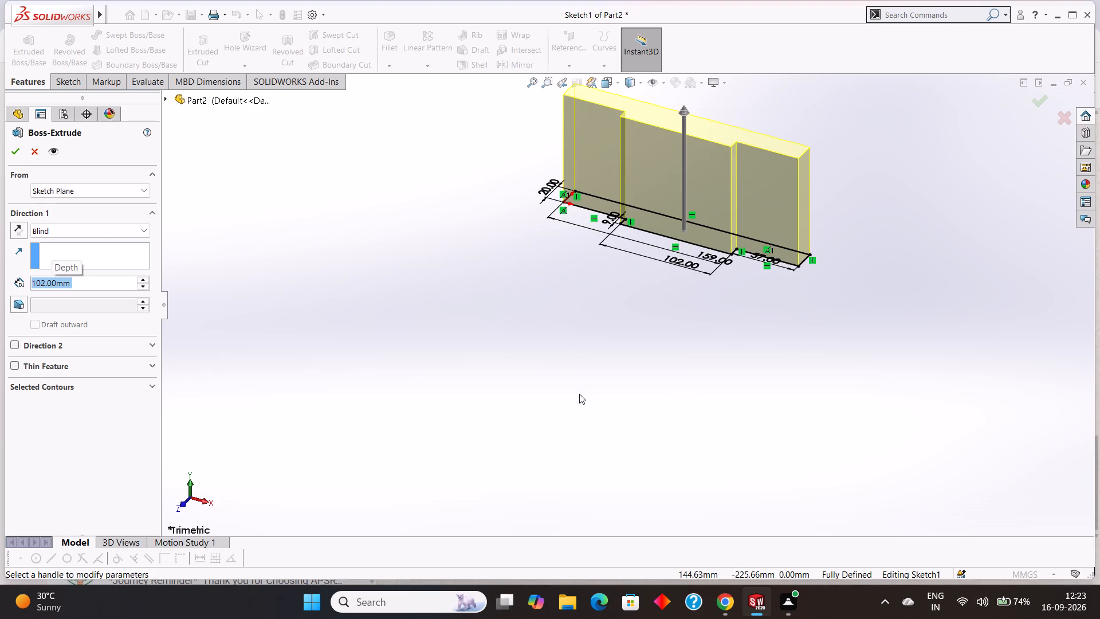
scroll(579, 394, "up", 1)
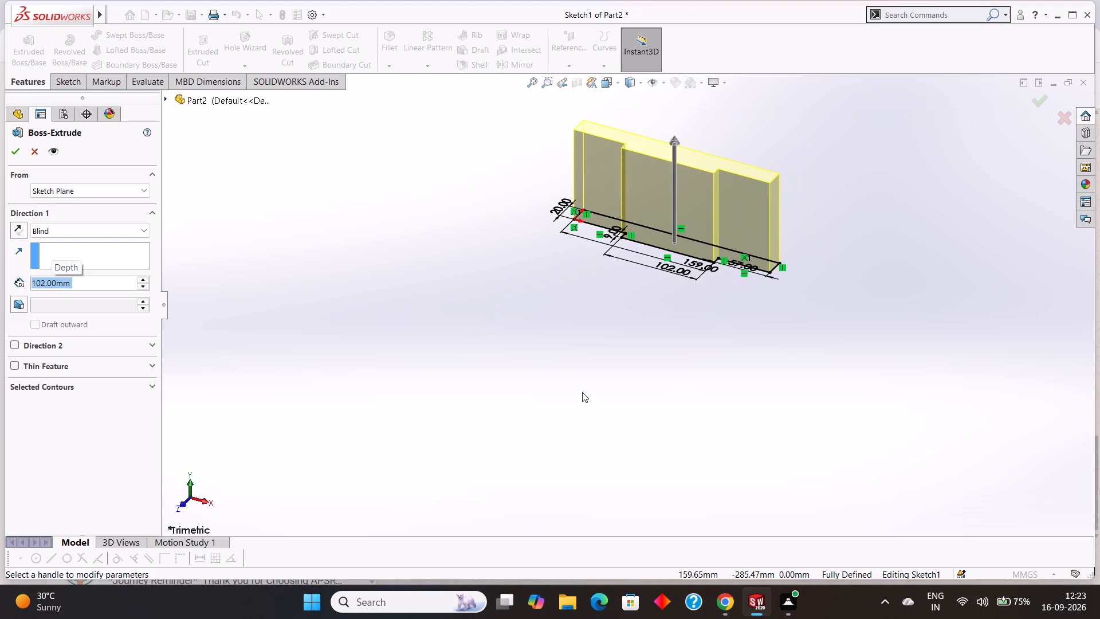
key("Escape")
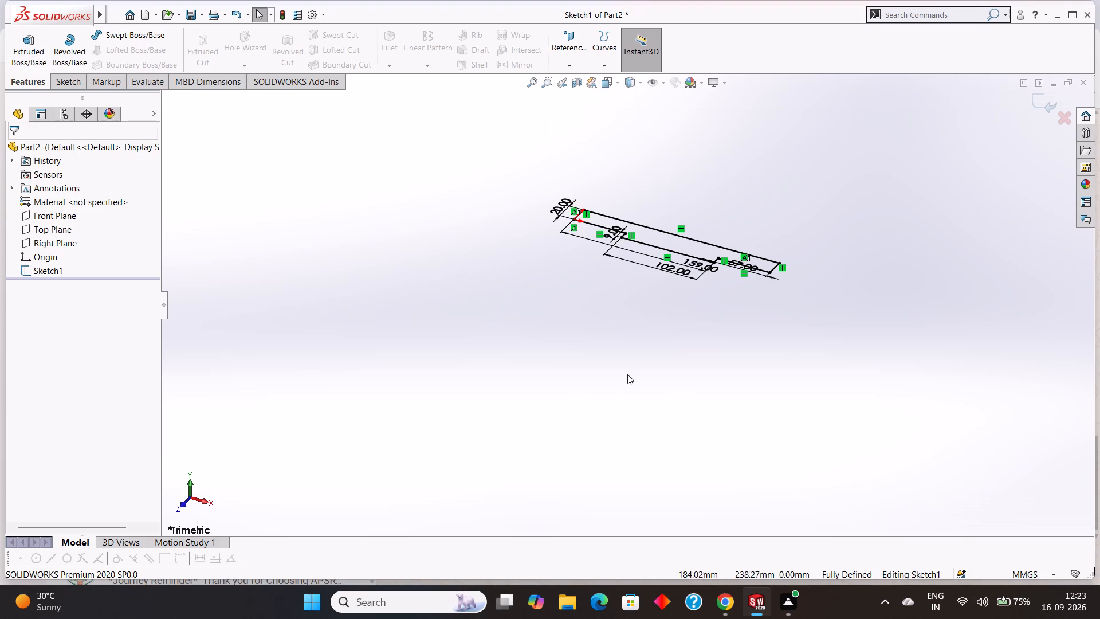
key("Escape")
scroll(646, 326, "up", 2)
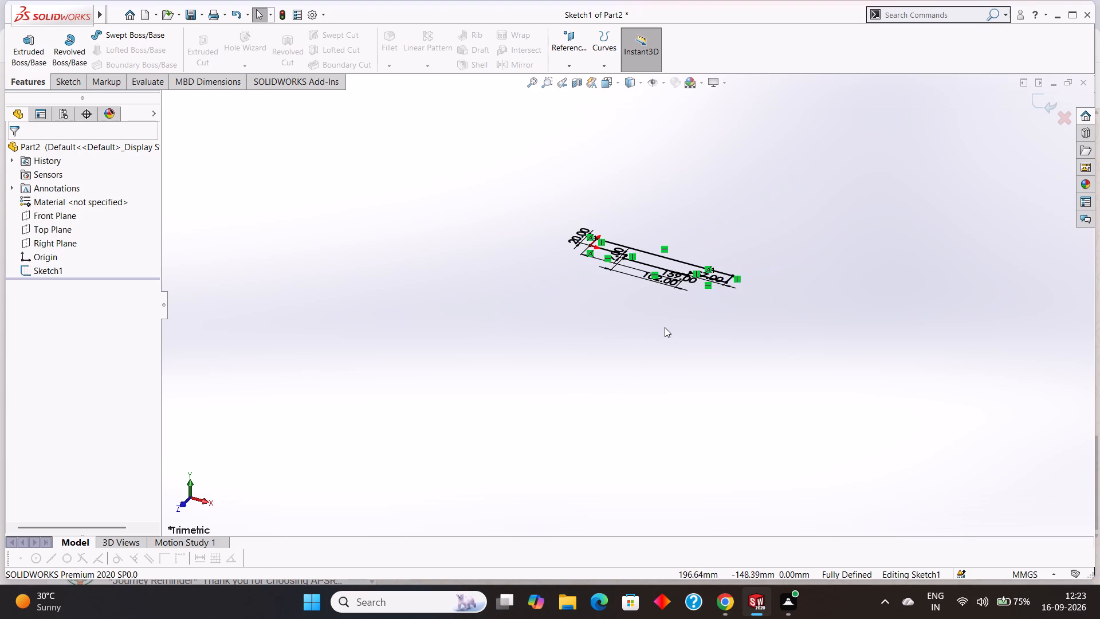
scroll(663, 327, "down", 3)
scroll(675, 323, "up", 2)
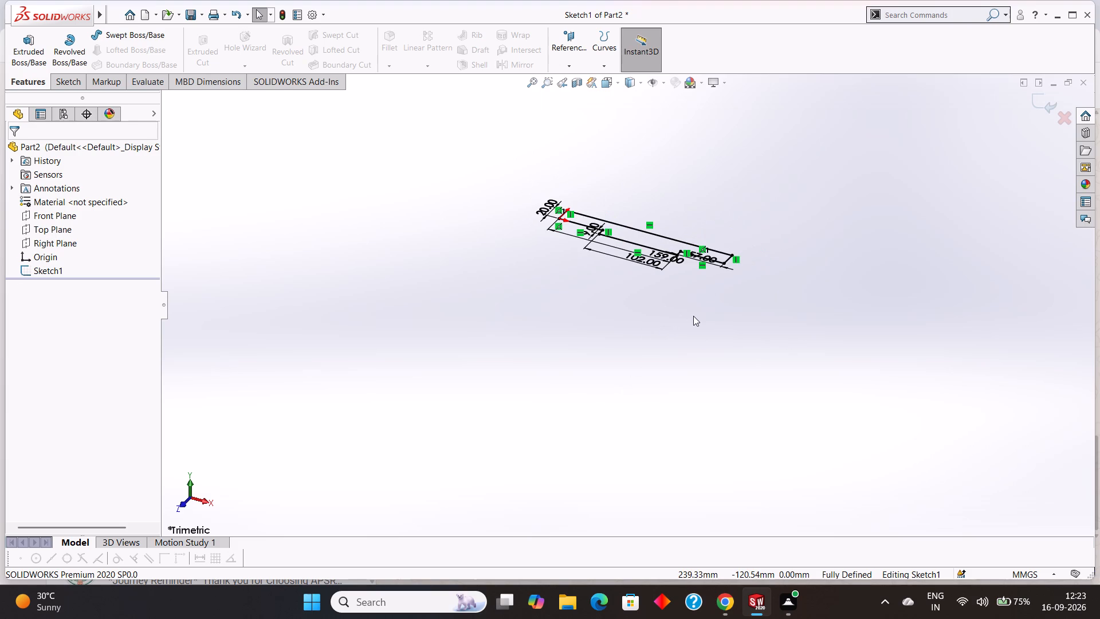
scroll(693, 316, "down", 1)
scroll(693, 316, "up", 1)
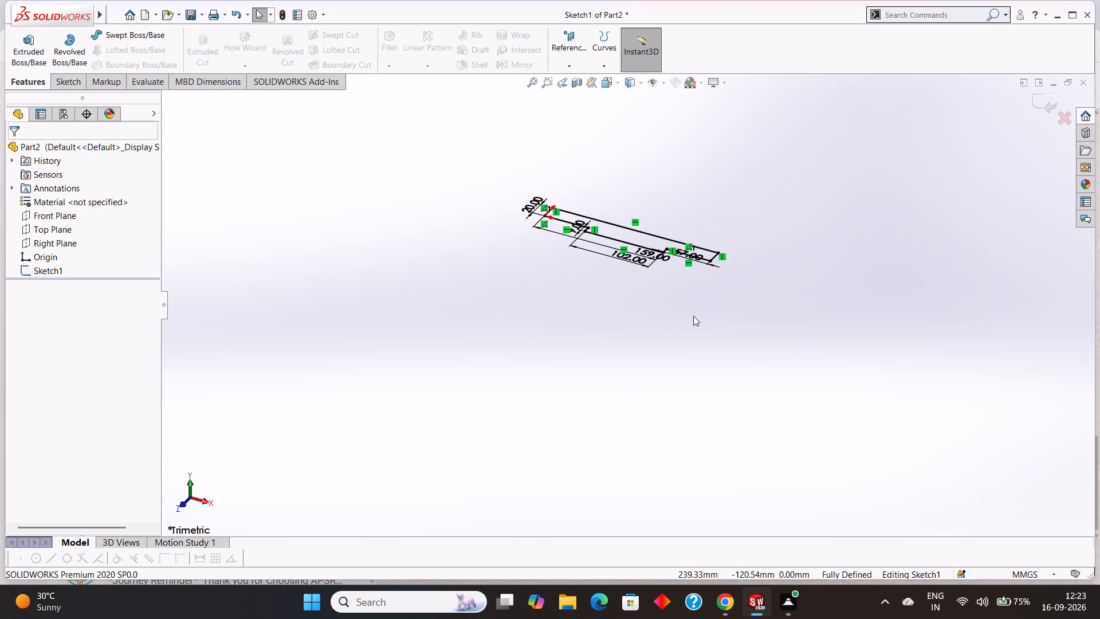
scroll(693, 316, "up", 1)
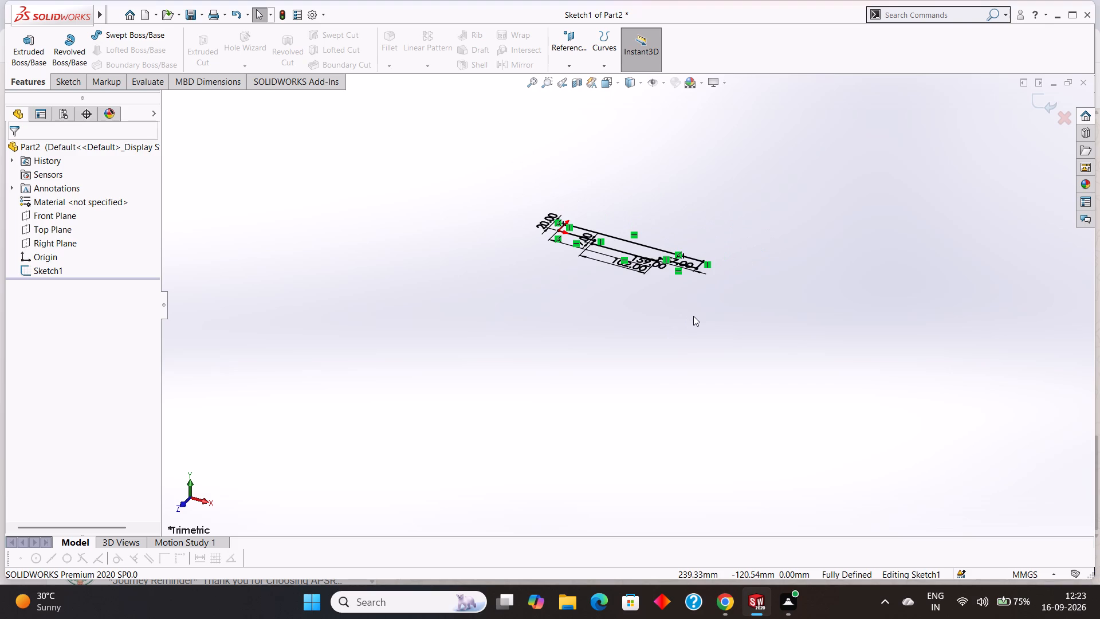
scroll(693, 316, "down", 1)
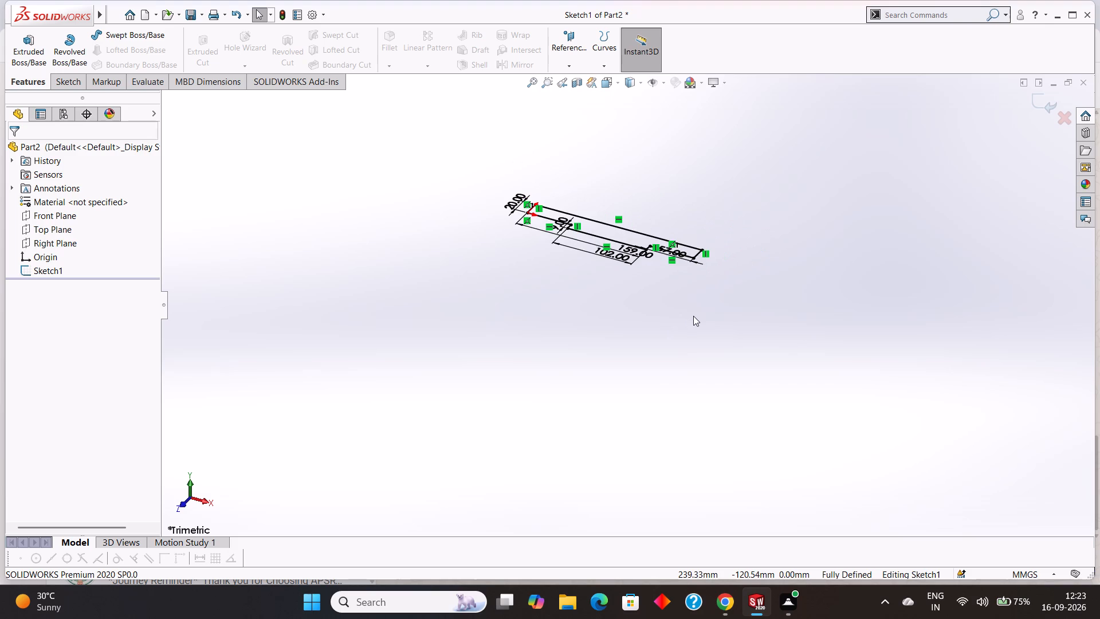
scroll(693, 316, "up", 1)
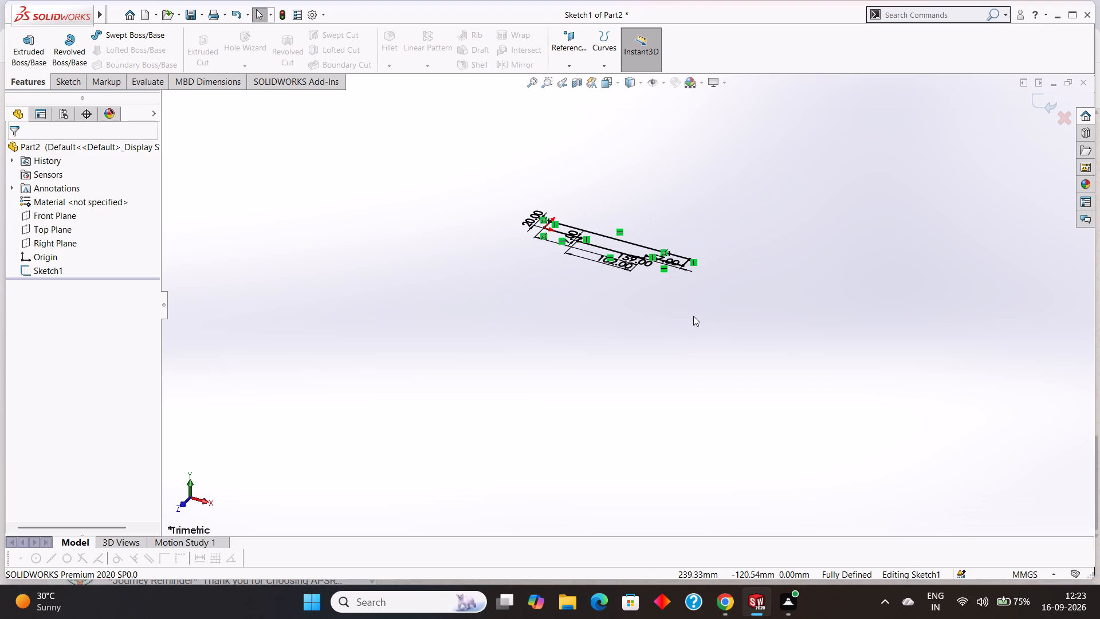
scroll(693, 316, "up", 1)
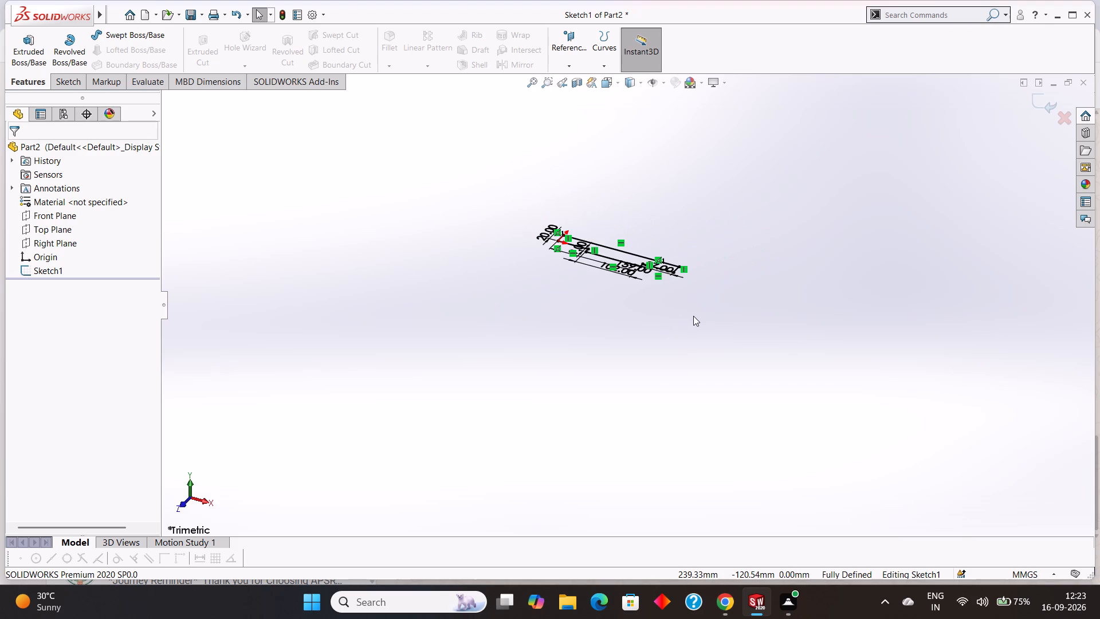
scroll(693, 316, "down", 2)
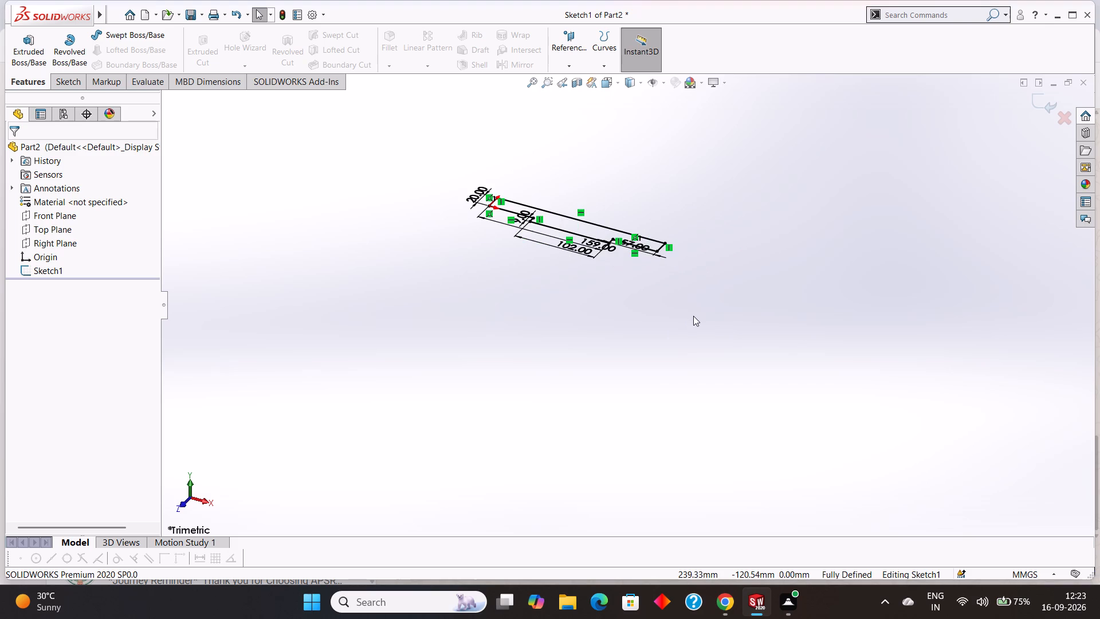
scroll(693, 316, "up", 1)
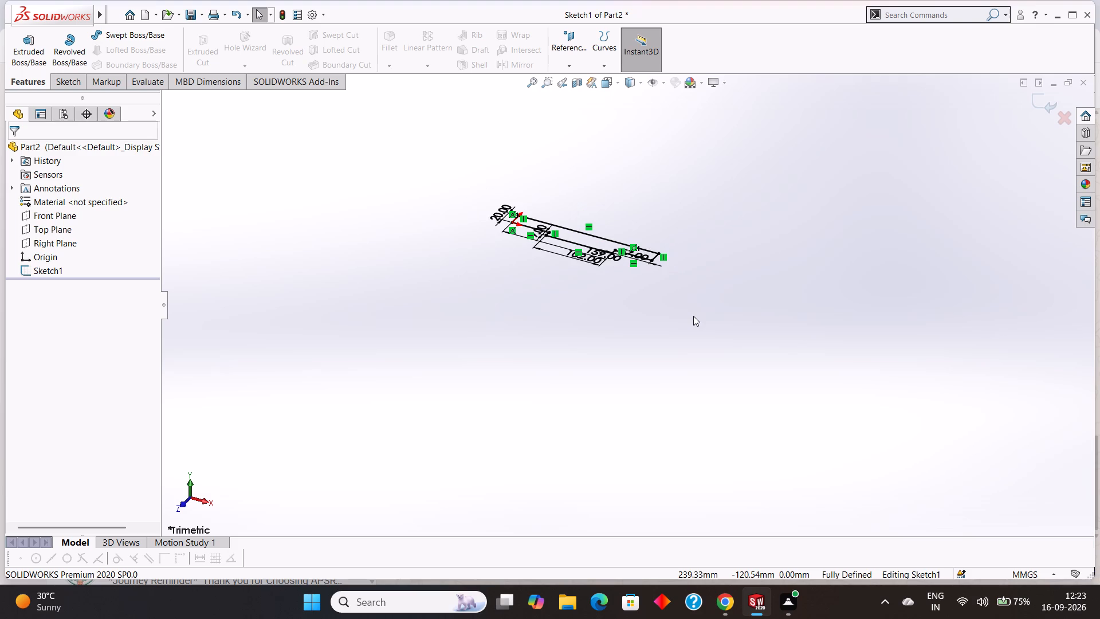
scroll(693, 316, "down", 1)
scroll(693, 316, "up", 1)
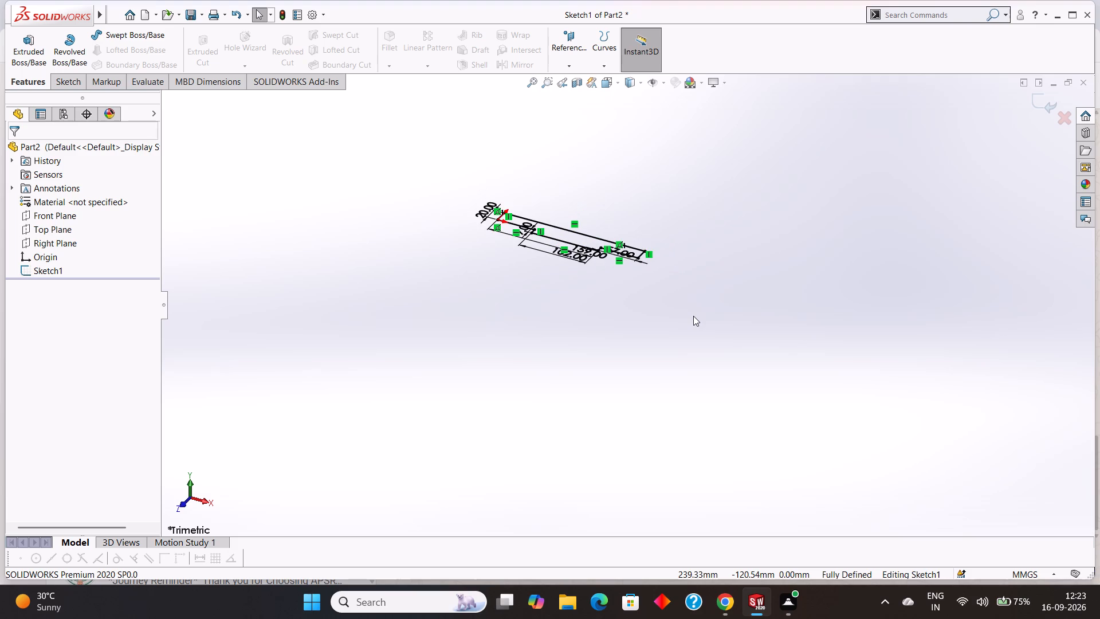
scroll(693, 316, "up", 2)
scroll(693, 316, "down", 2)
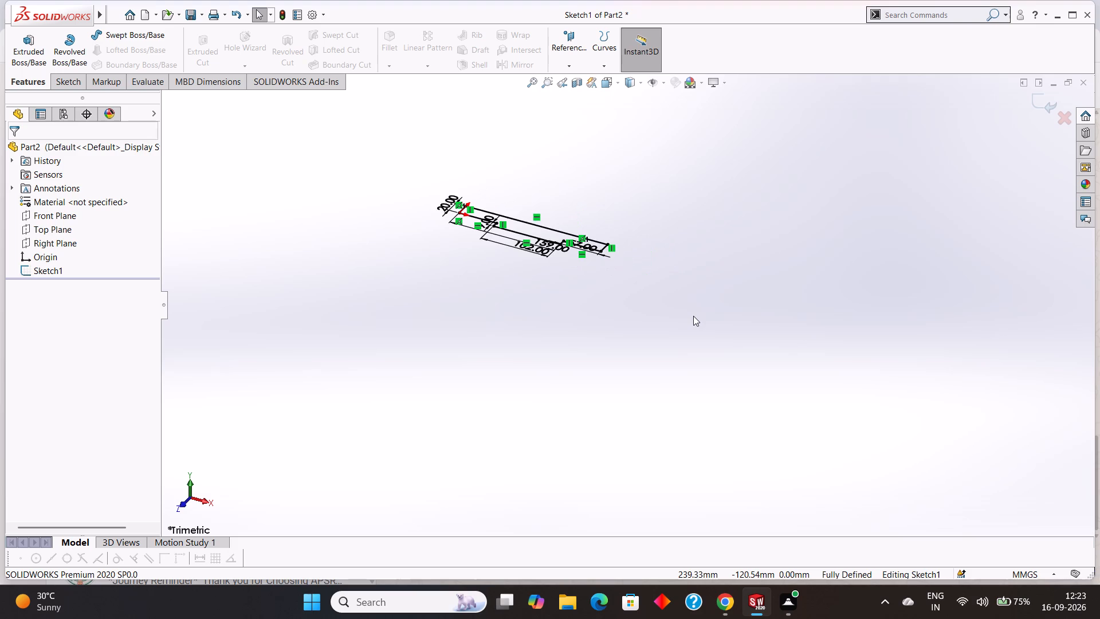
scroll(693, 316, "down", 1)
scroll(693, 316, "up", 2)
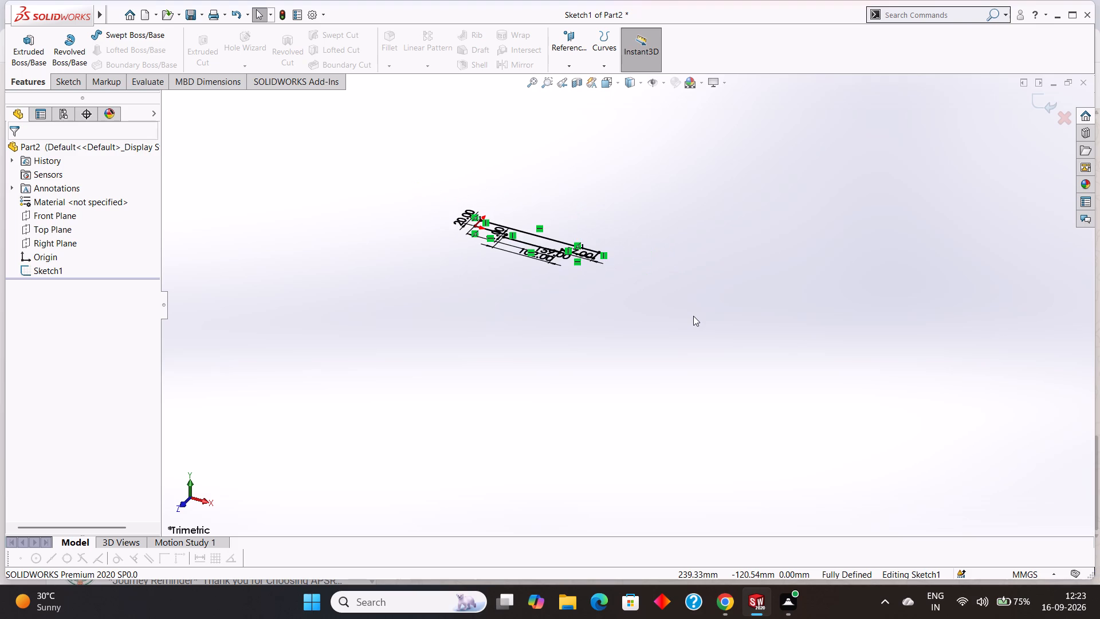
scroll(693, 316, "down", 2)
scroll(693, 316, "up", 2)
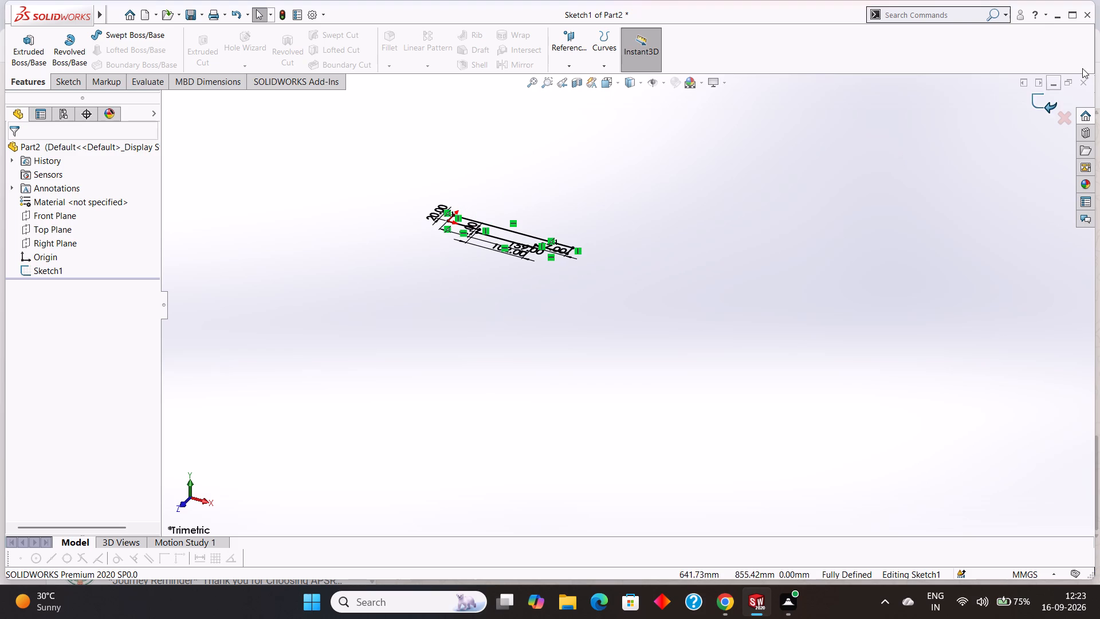
Close the current part document without saving its changes.
left_click(1082, 80)
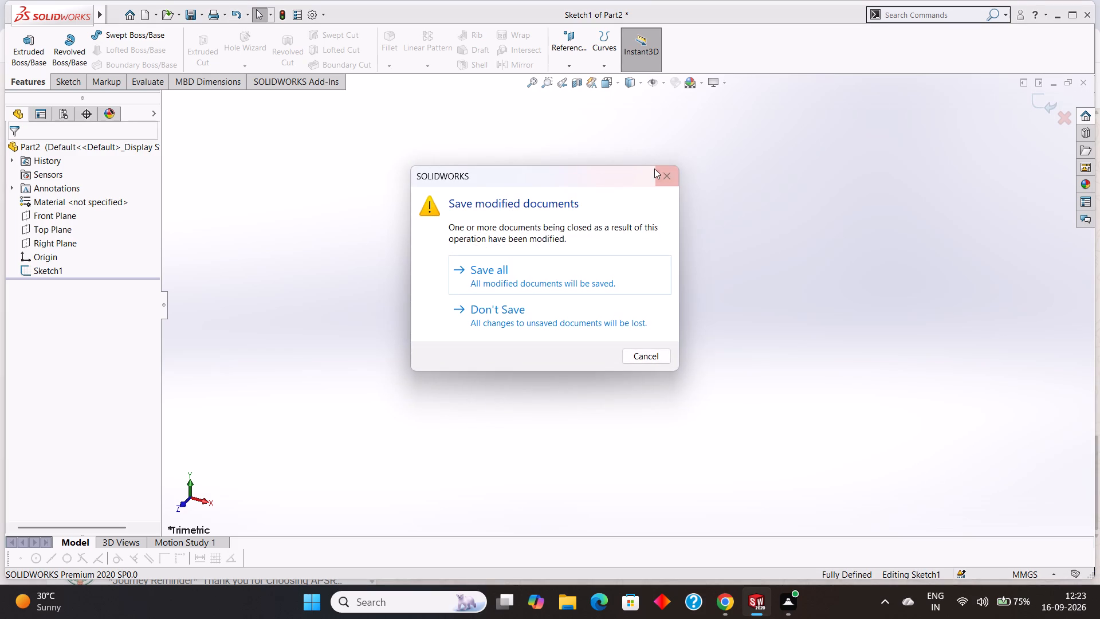
left_click(655, 169)
left_click(1089, 81)
left_click(504, 299)
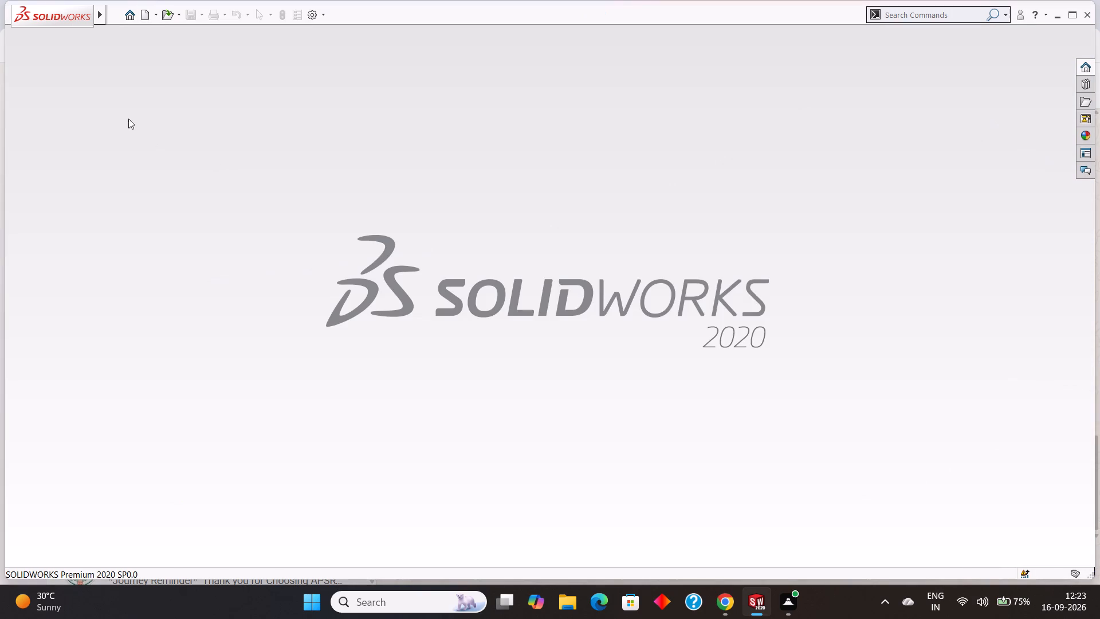
Create a new part document.
left_click(183, 17)
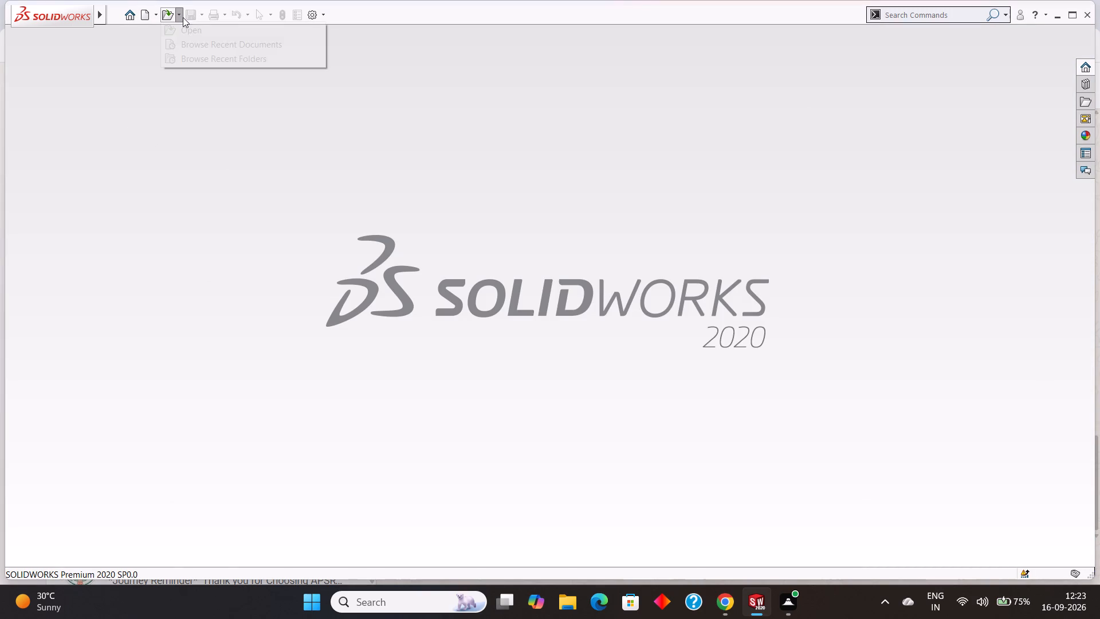
left_click(155, 22)
left_click(158, 18)
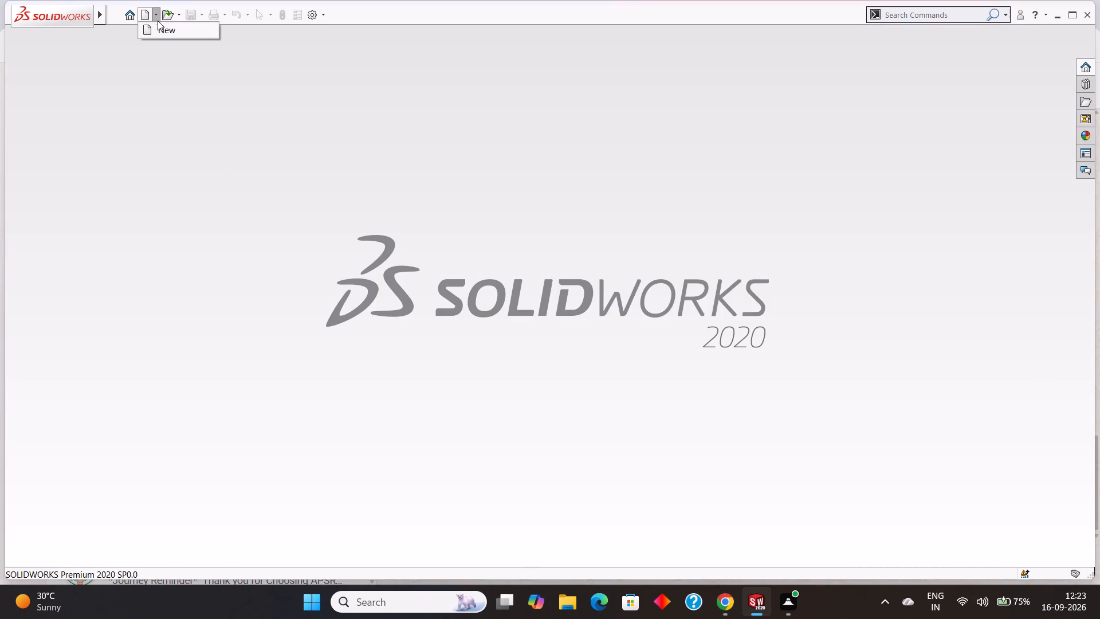
left_click(159, 28)
left_click(281, 281)
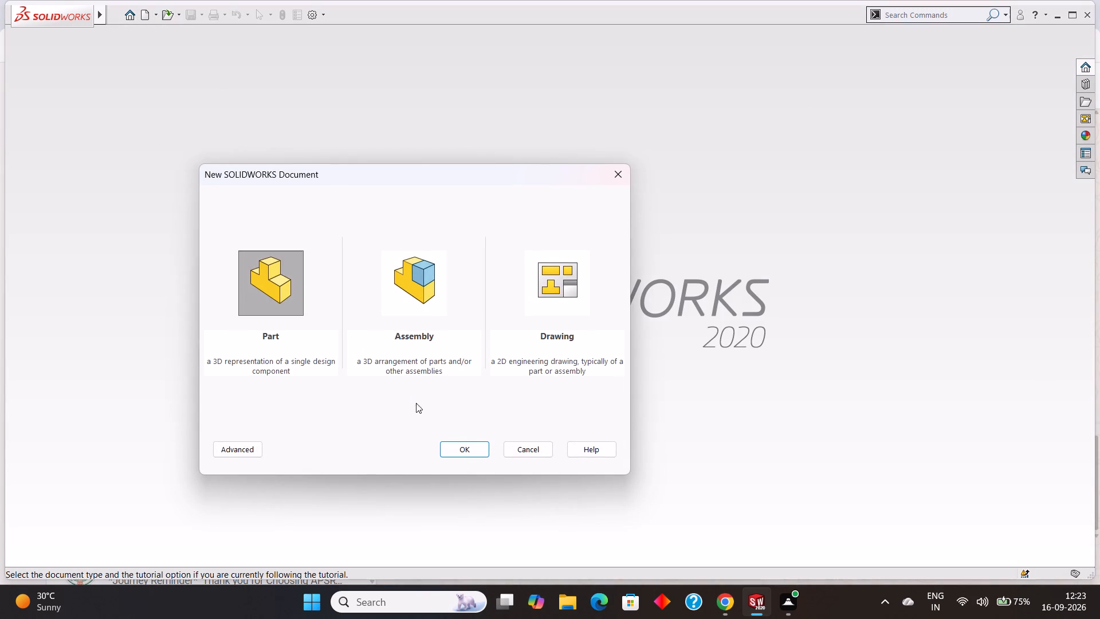
left_click(450, 441)
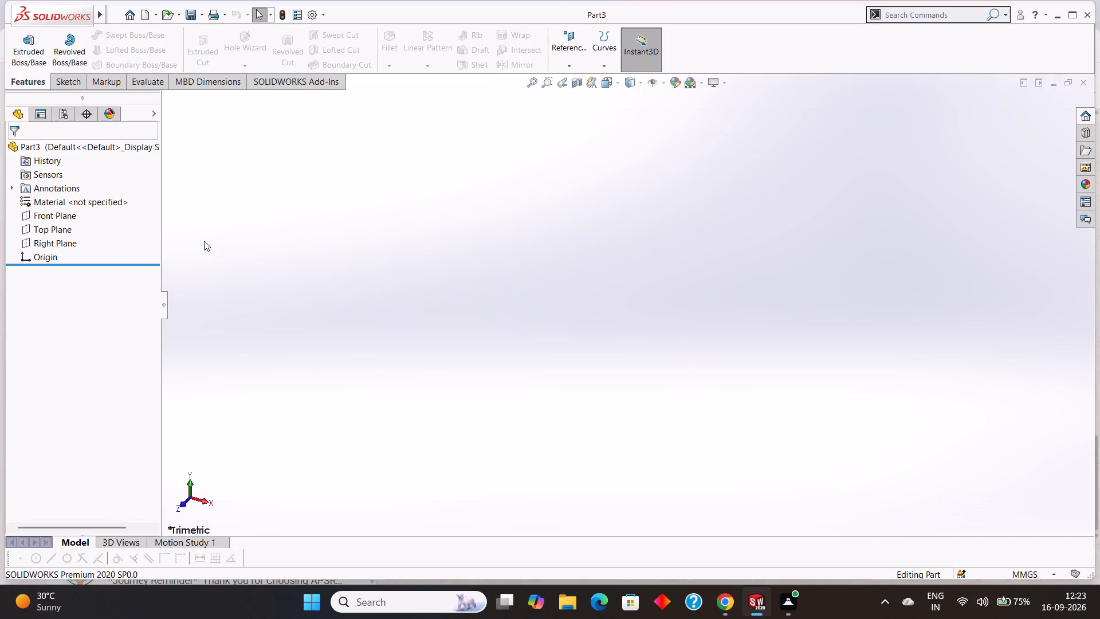
Start a sketch on the Front Plane and draw a 216 mm horizontal line from the origin along the positive X direction.
left_click(49, 215)
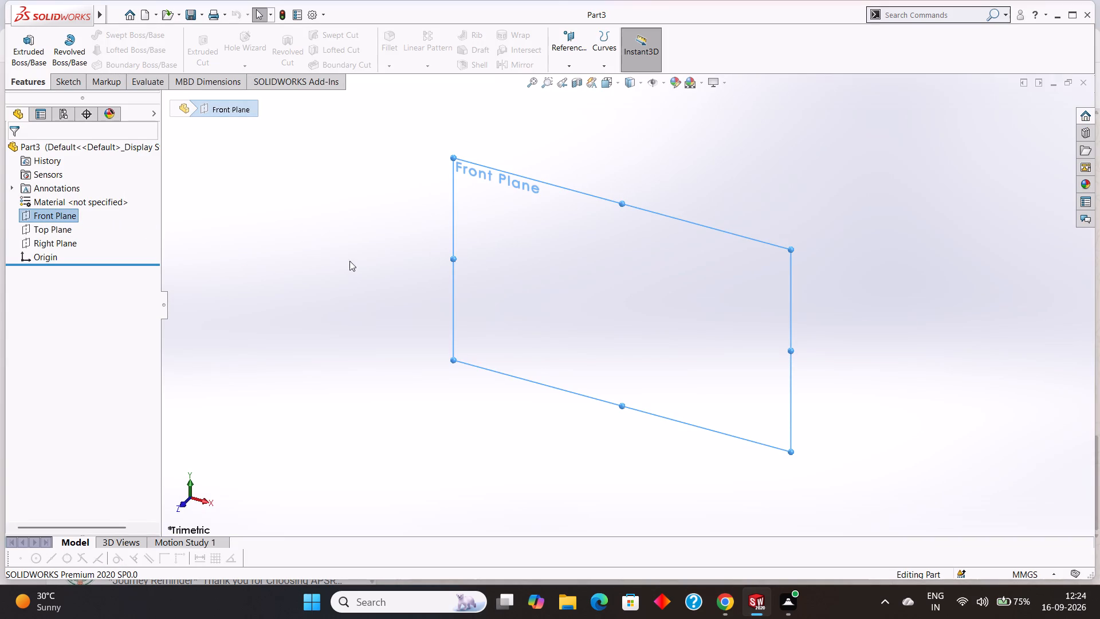
left_click(73, 79)
left_click(111, 32)
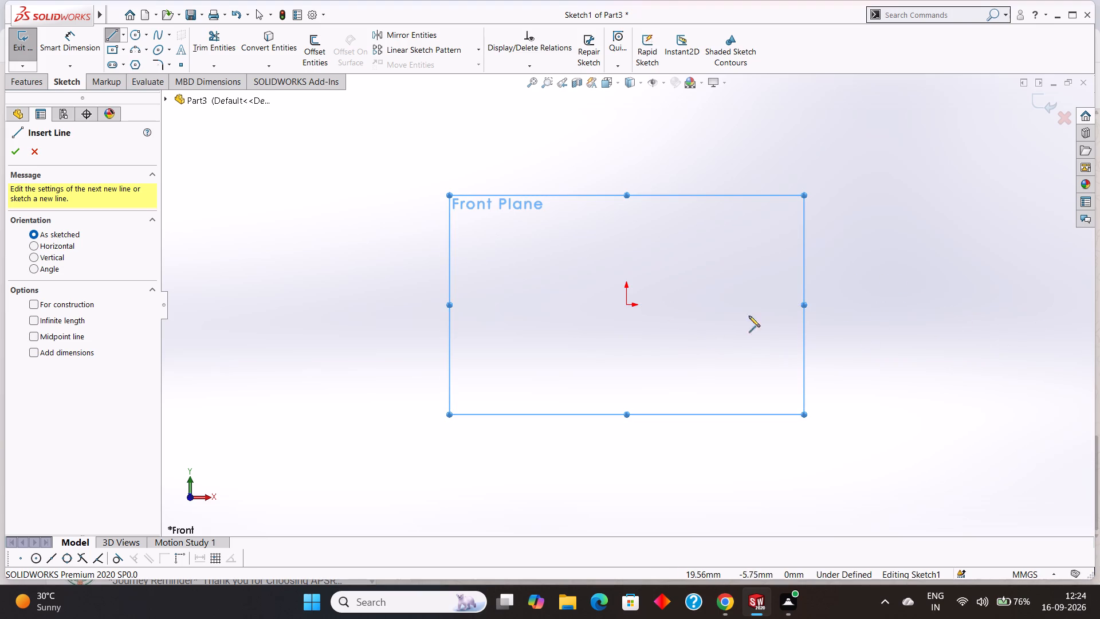
left_click(627, 304)
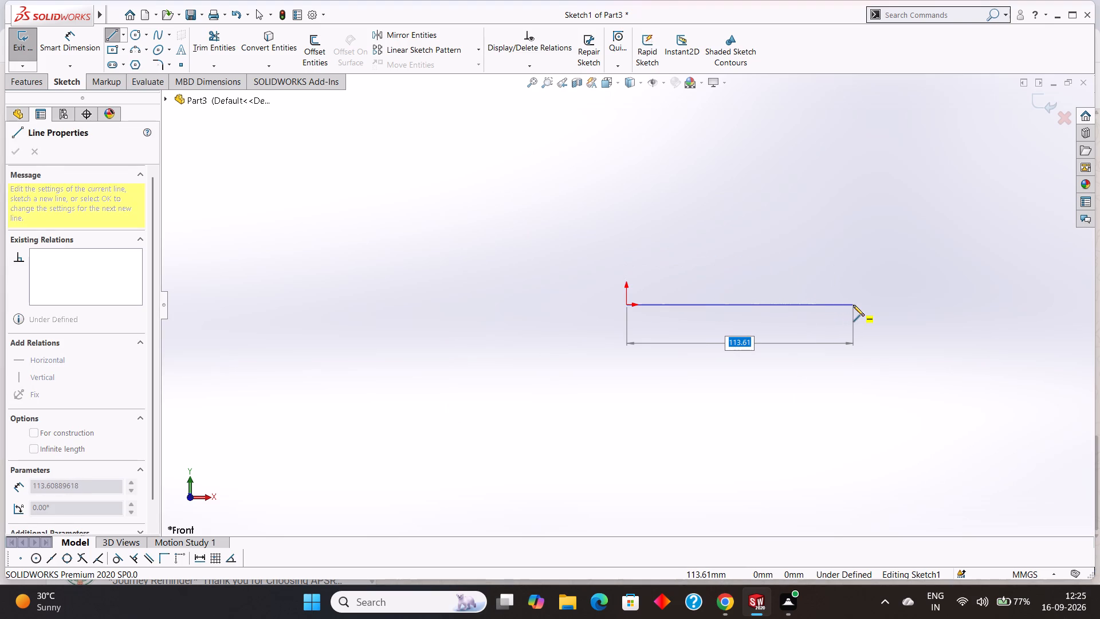
key("2")
type("16")
key("Return")
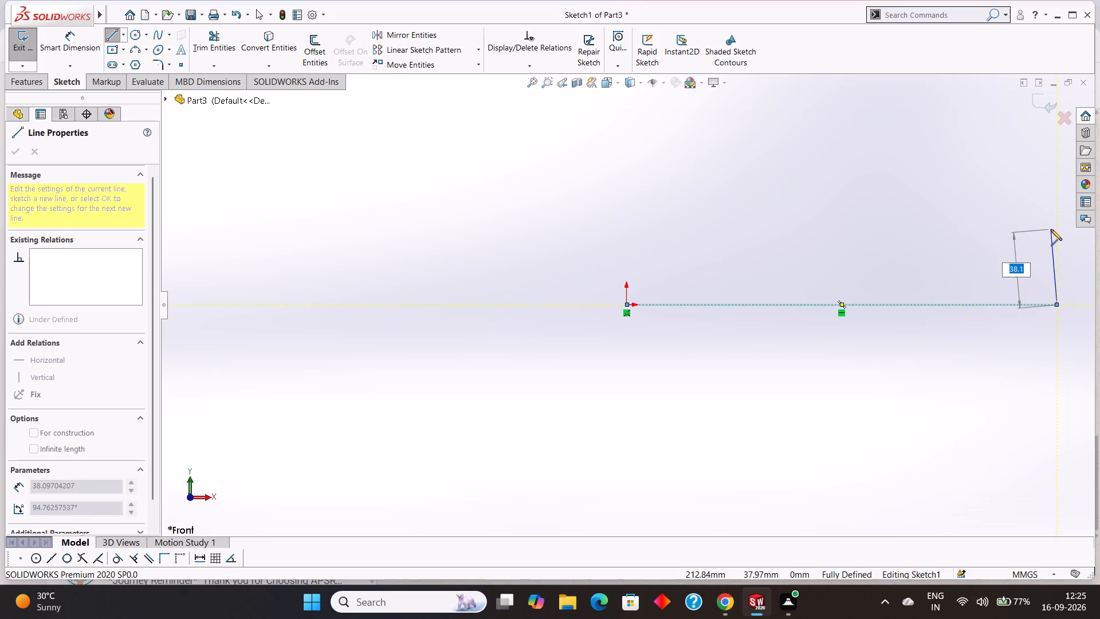
Complete the rectangular profile with a 20 mm vertical line, a 216 mm top line and a vertical line back to the origin.
scroll(1051, 229, "up", 1)
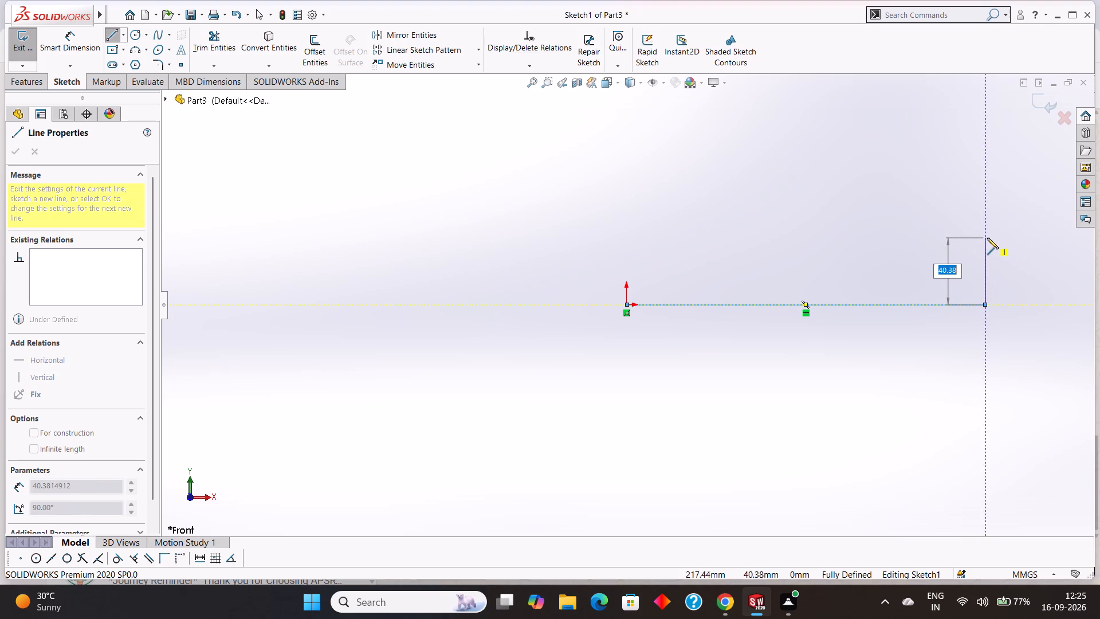
type("20")
key("Return")
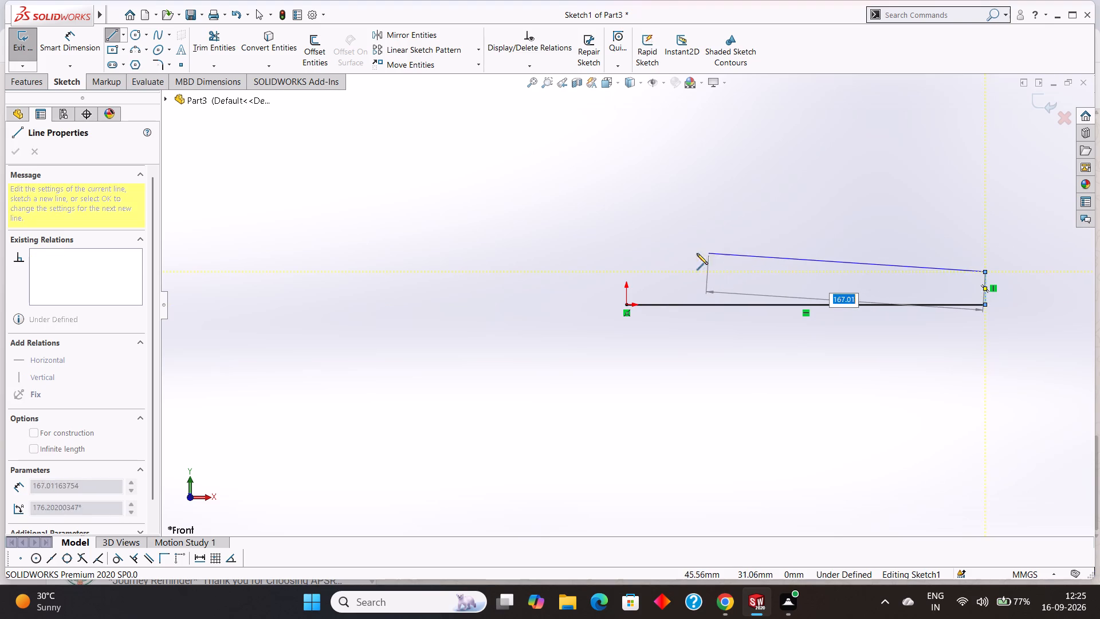
left_click(625, 270)
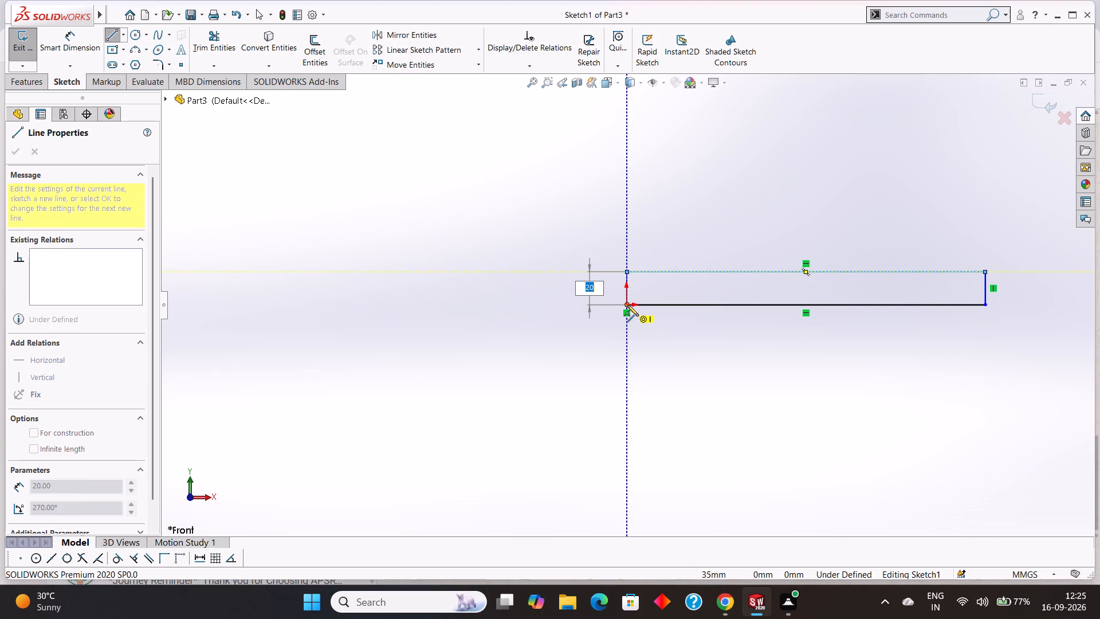
left_click(628, 305)
right_click(548, 305)
left_click(579, 314)
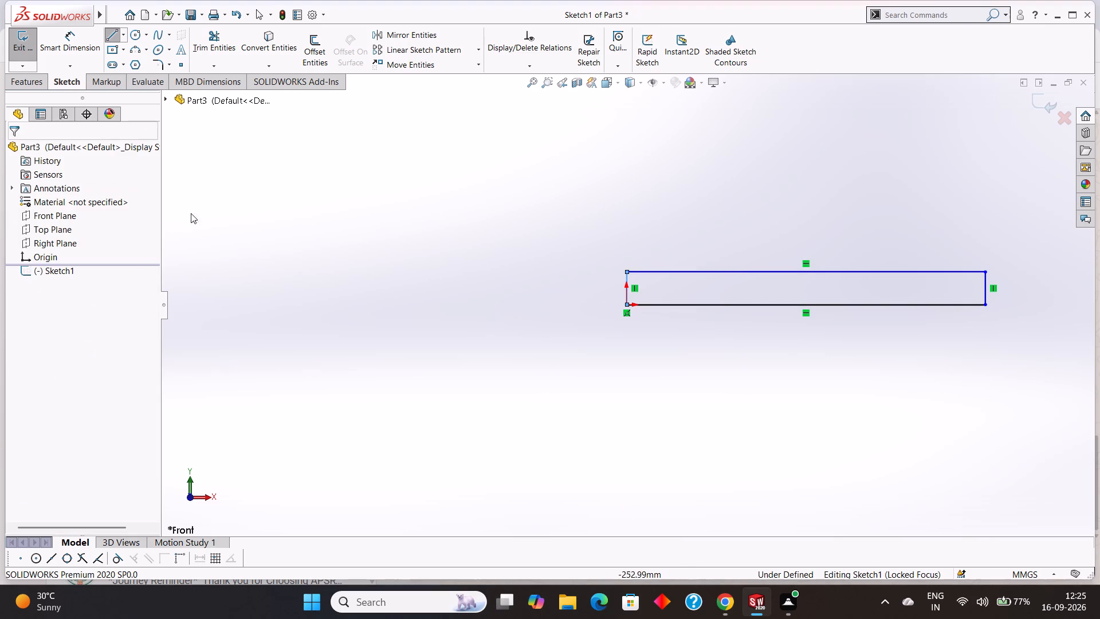
Dimension the rectangle's bottom edge at 216 mm and its vertical edge at the origin at 20 mm.
left_click(81, 45)
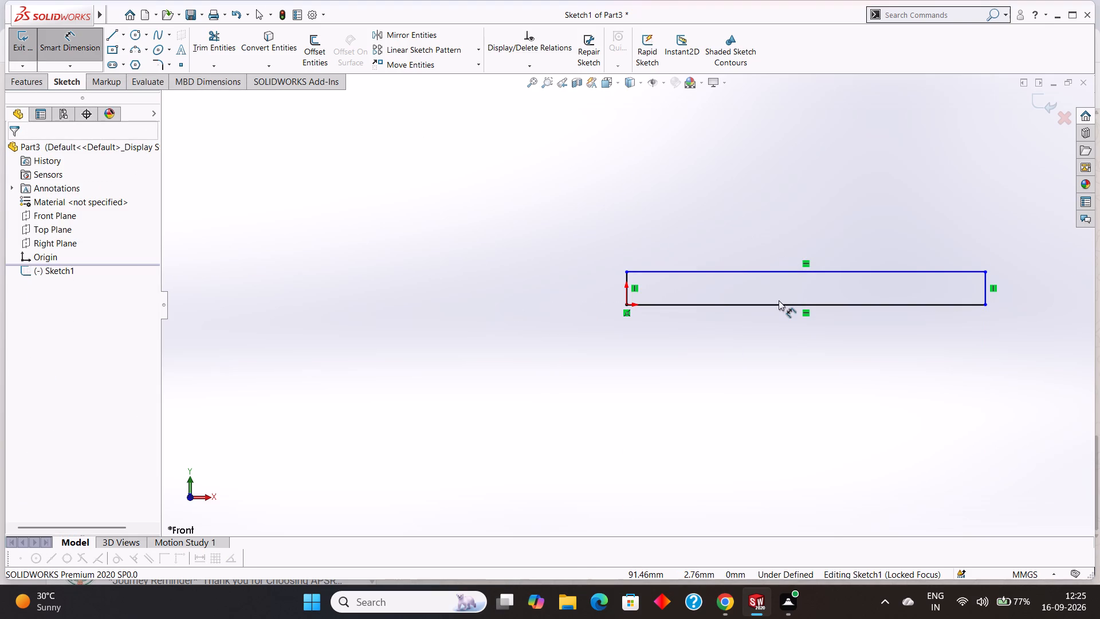
left_click(779, 308)
left_click(779, 341)
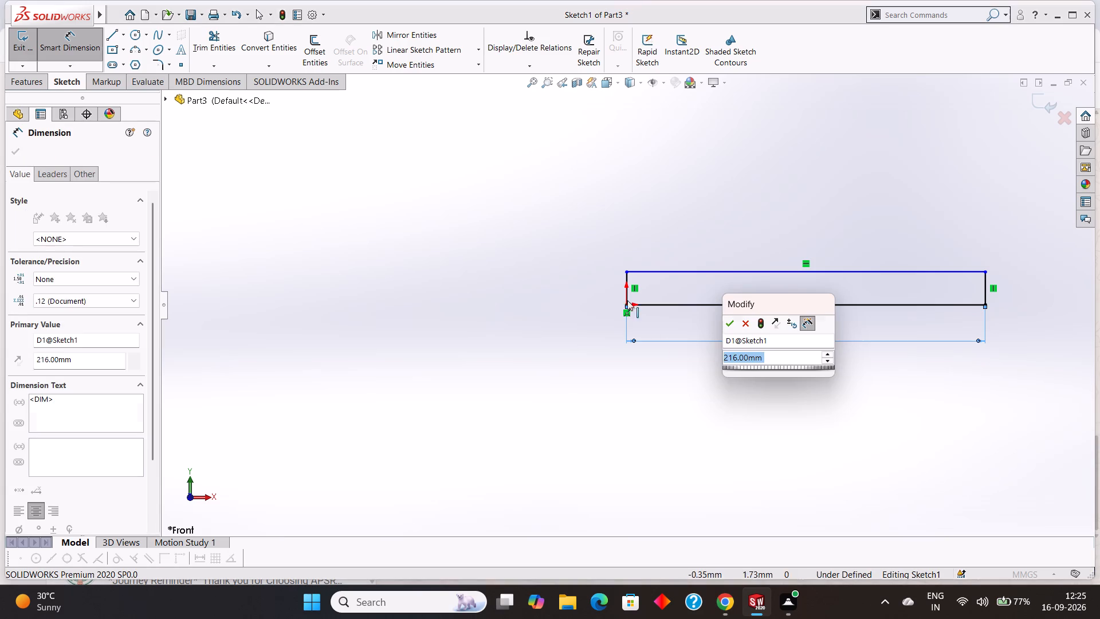
left_click(729, 322)
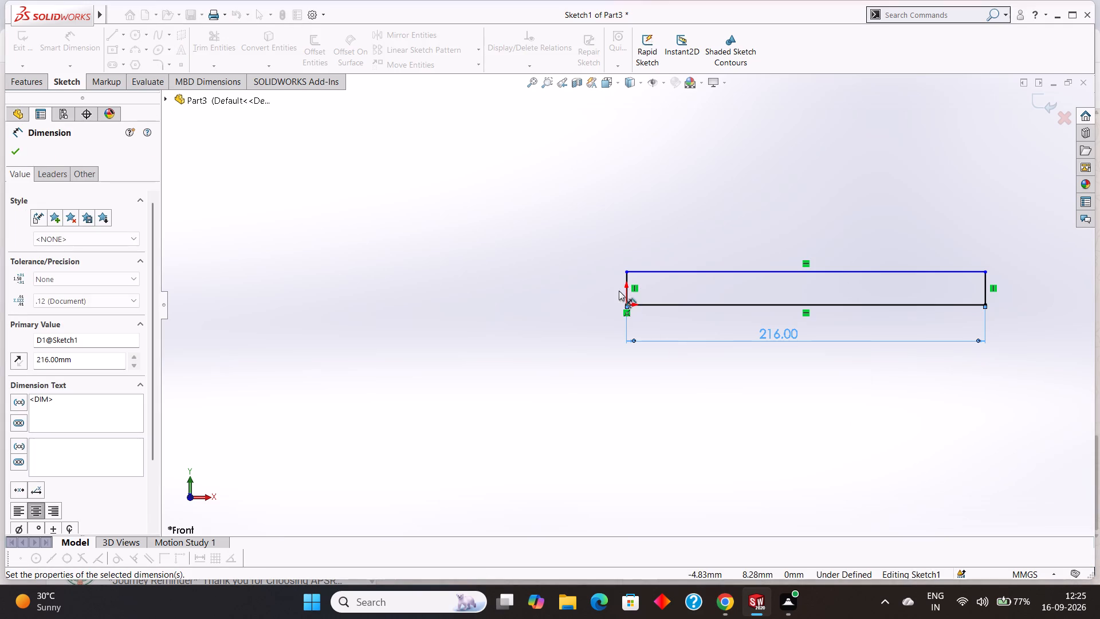
left_click(627, 279)
left_click(596, 279)
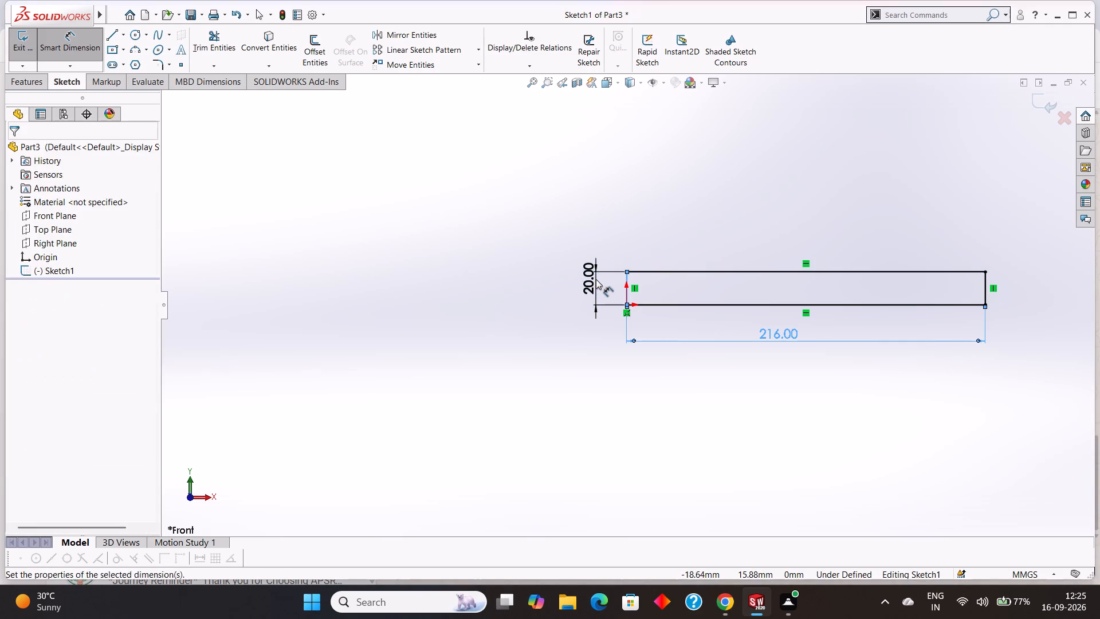
left_click(547, 261)
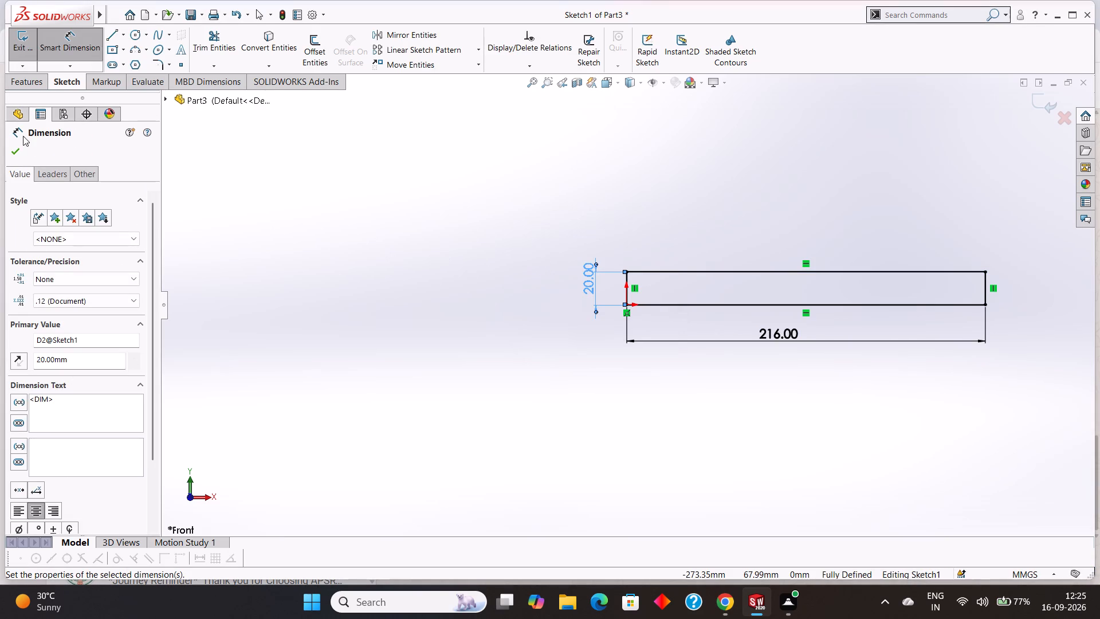
Extrude the rectangular profile as a blind boss with a depth of 20 mm.
left_click(30, 86)
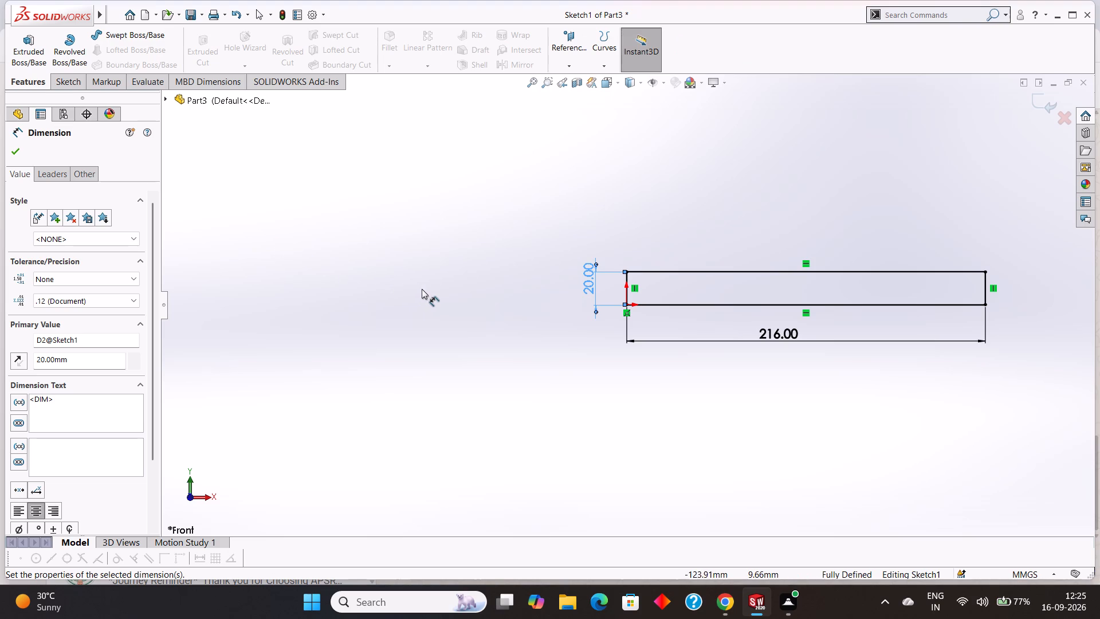
left_click(67, 82)
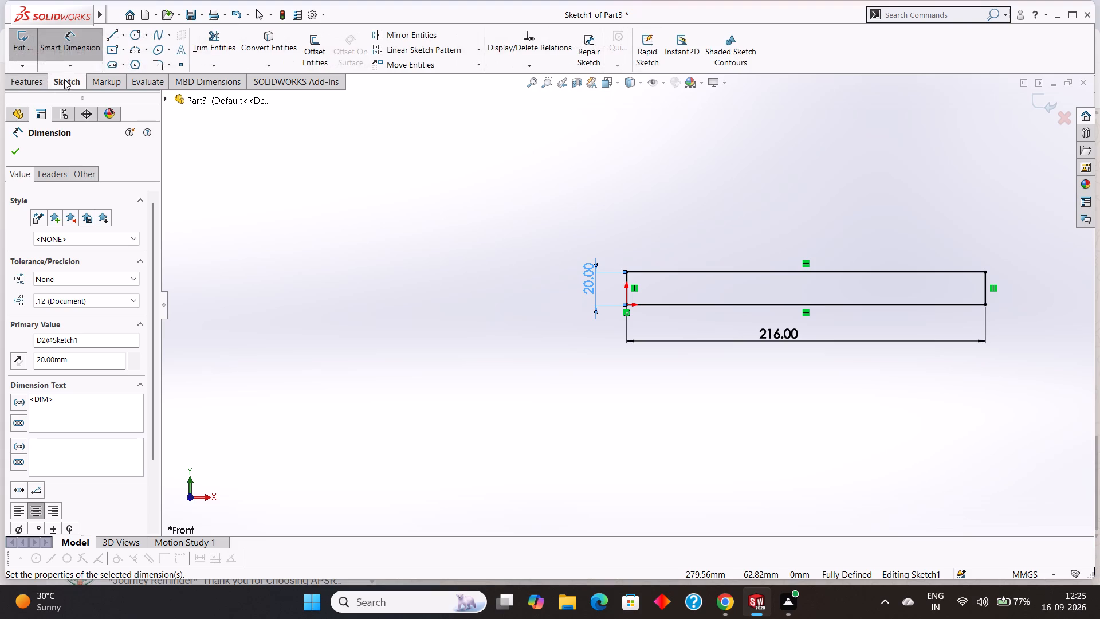
left_click(75, 40)
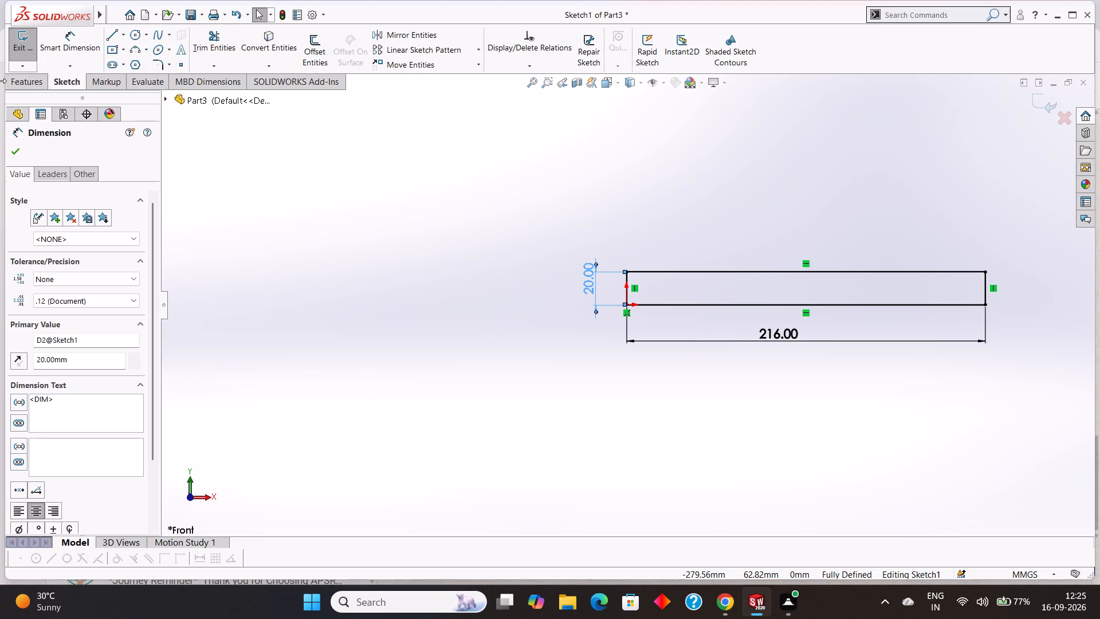
left_click(22, 81)
left_click(26, 46)
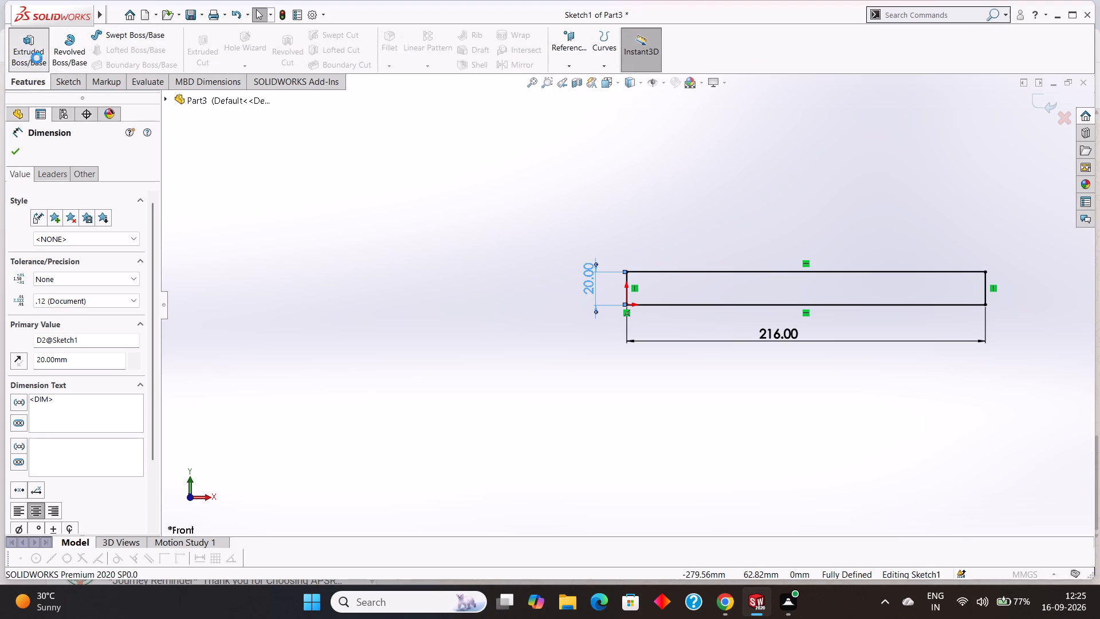
type("20")
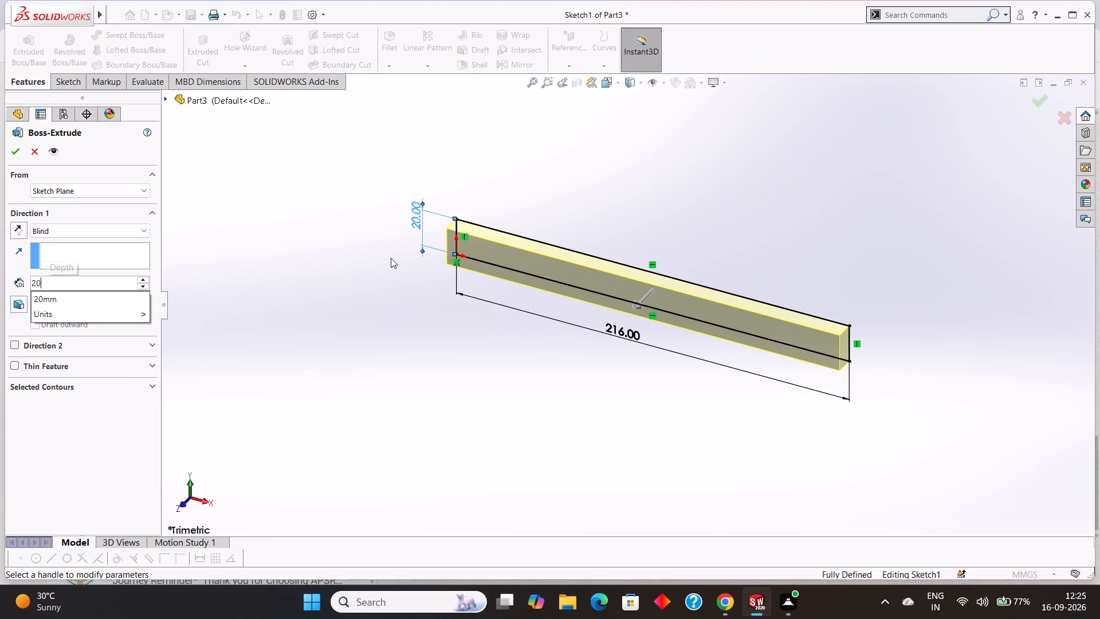
key("Return")
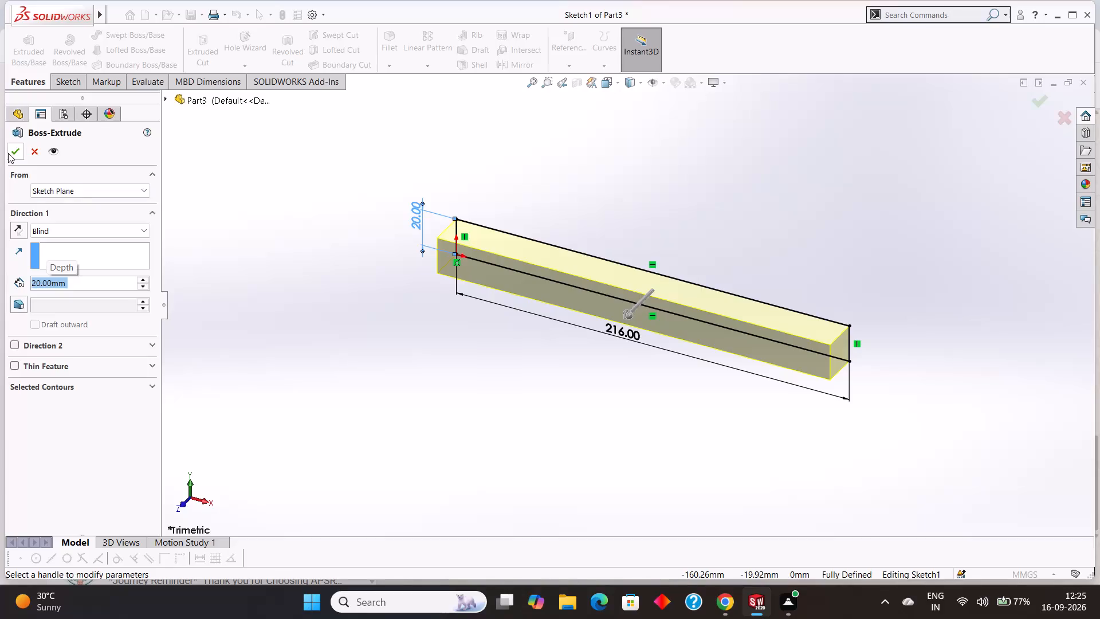
left_click(8, 153)
left_click(488, 367)
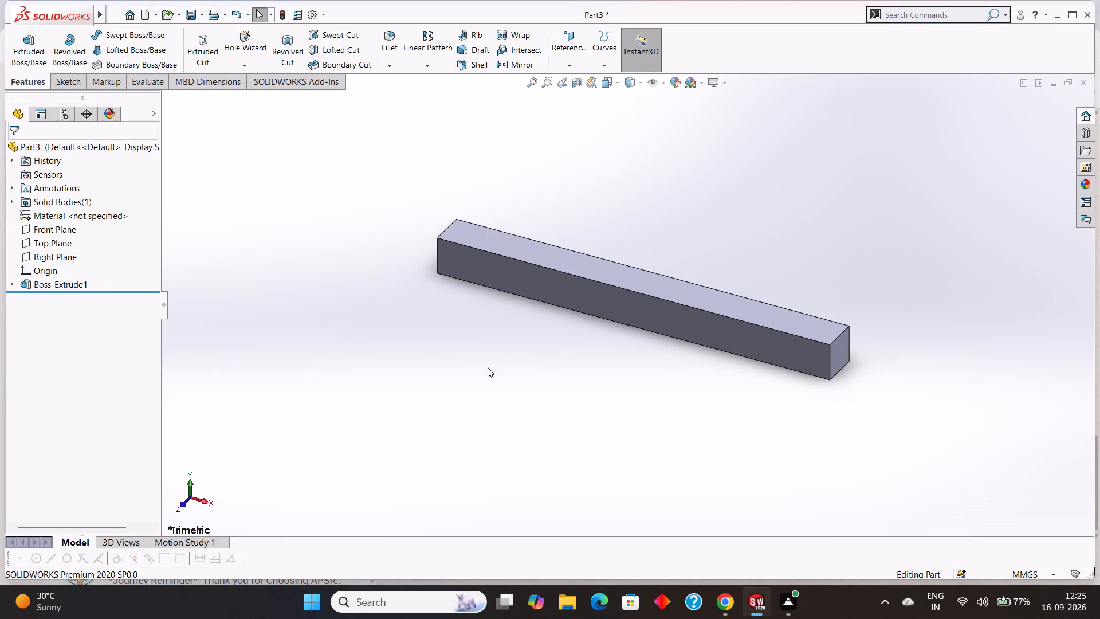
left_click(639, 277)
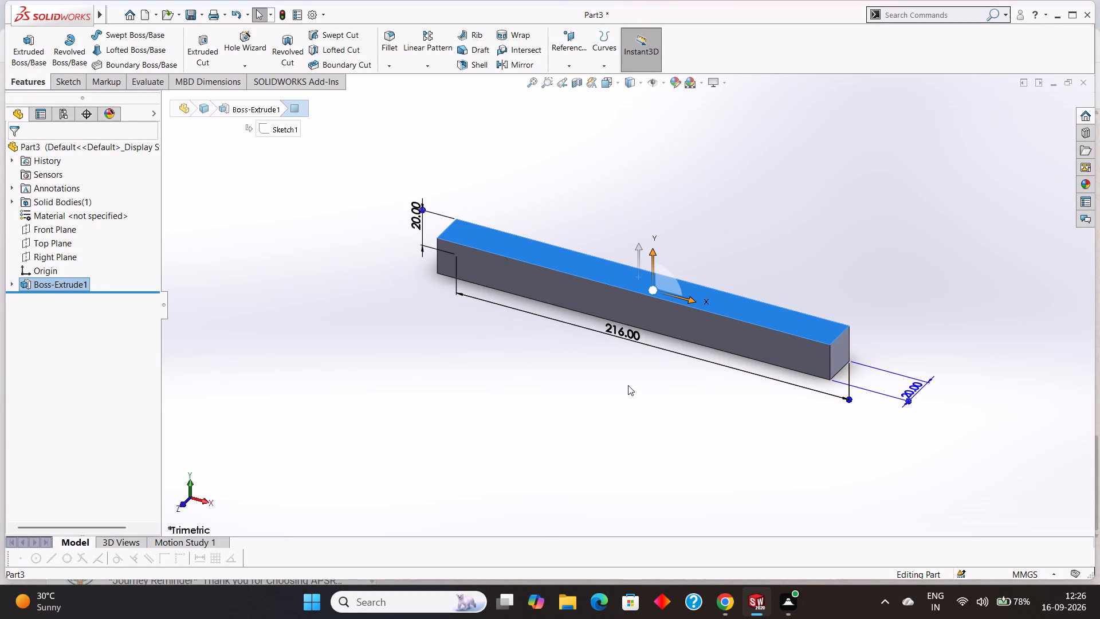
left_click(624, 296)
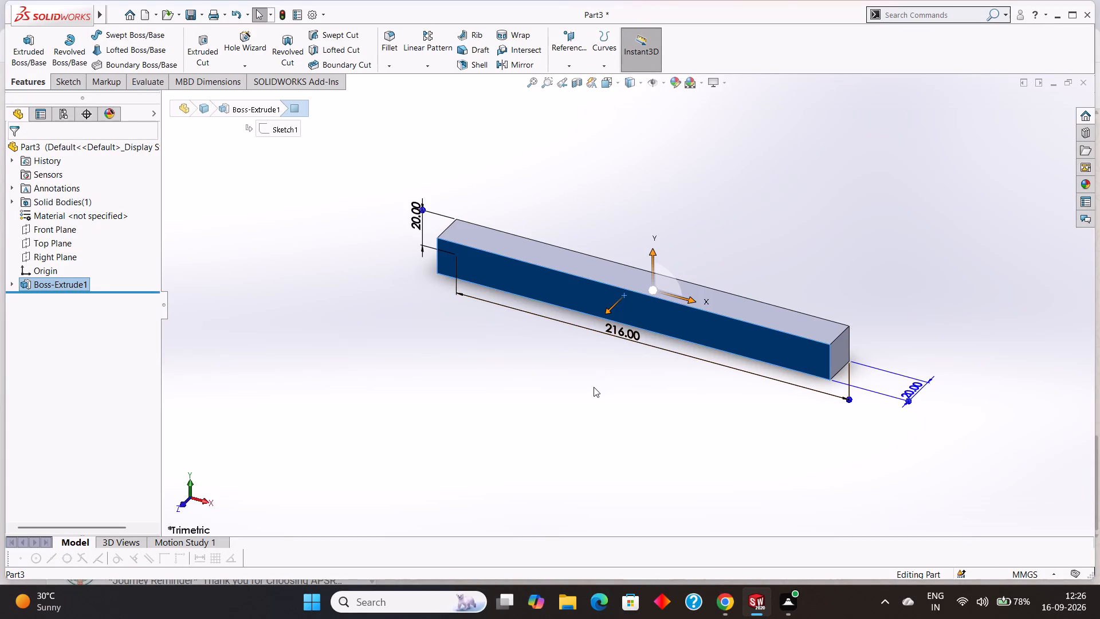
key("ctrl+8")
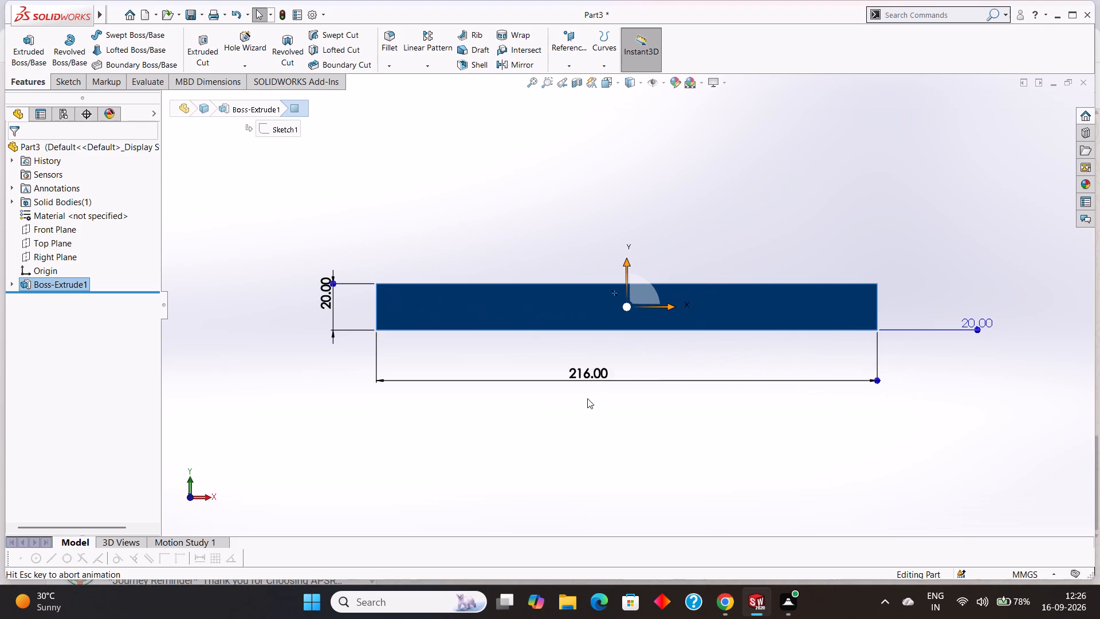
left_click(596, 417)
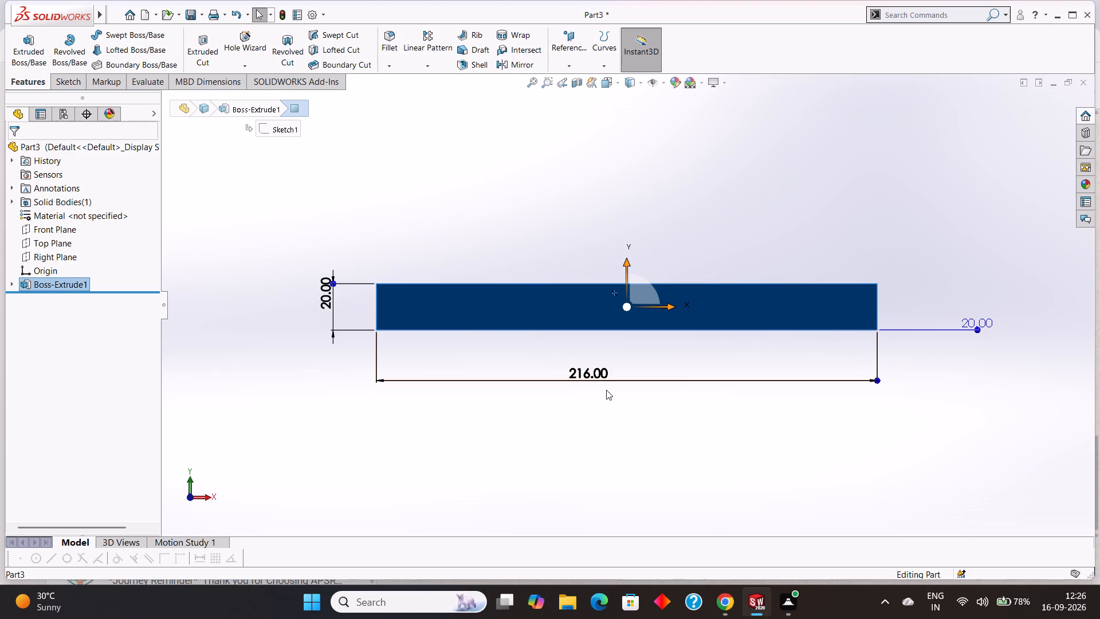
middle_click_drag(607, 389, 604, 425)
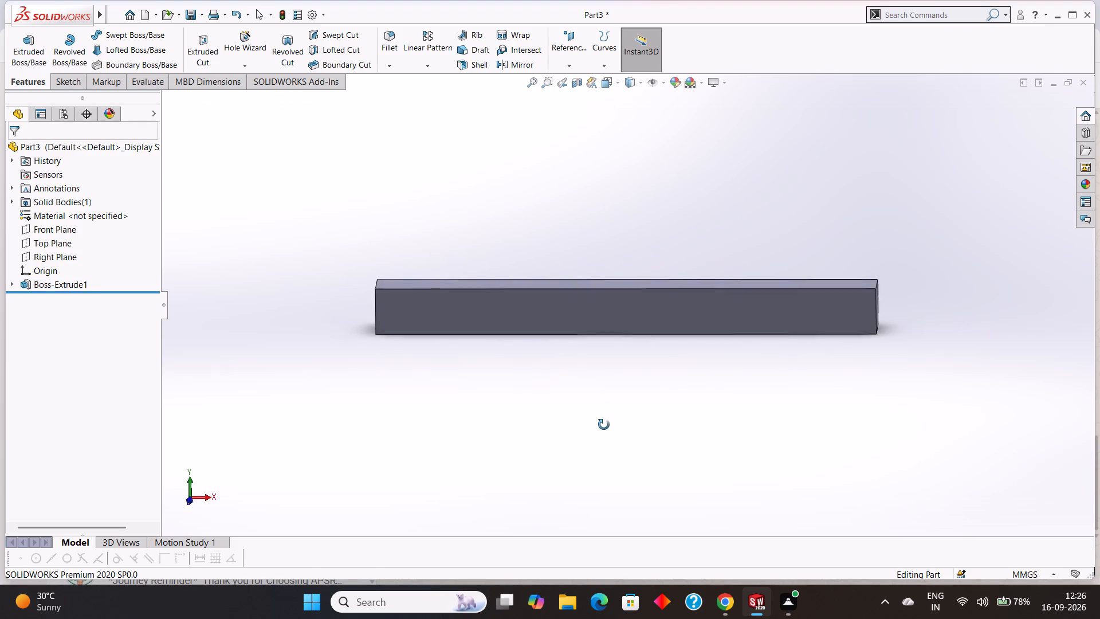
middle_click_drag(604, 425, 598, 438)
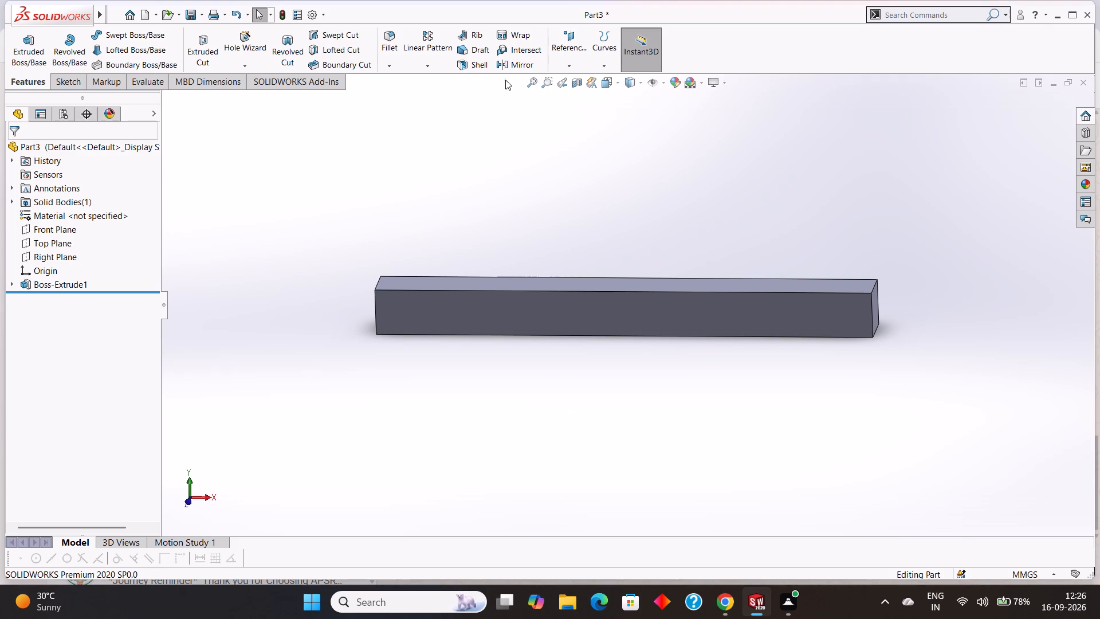
Create a reference plane offset 0 mm from the Front Plane.
left_click(564, 65)
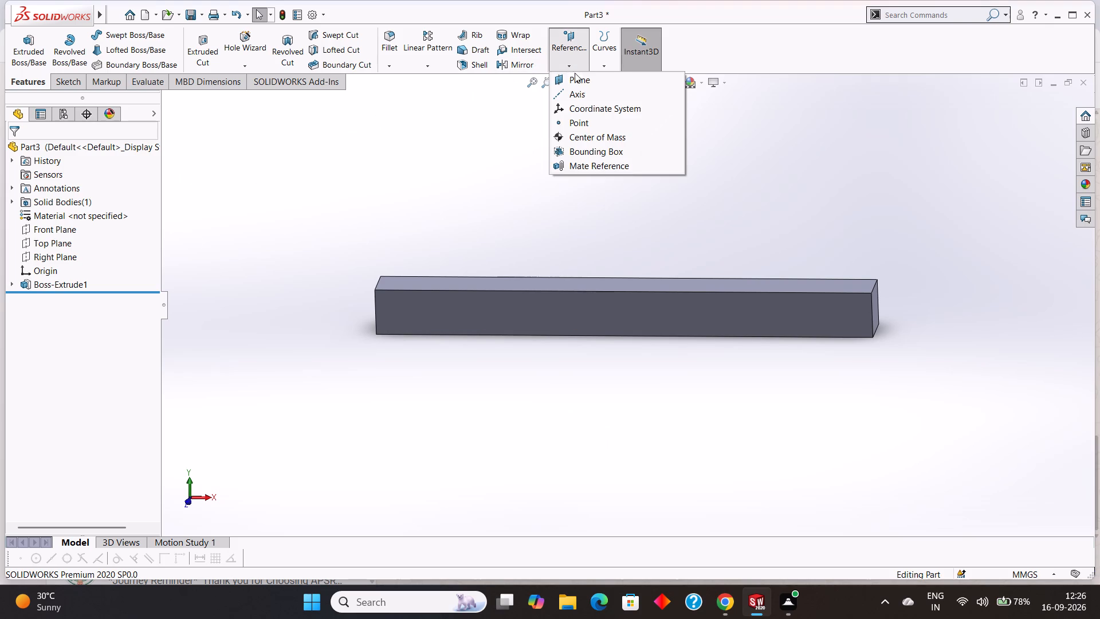
left_click(580, 74)
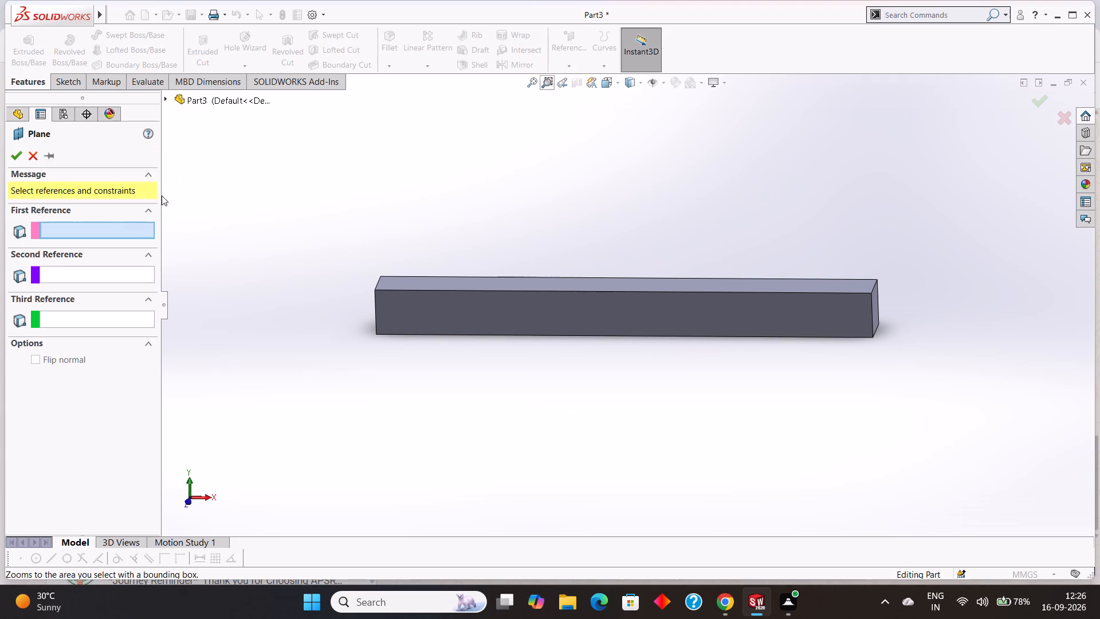
left_click(167, 99)
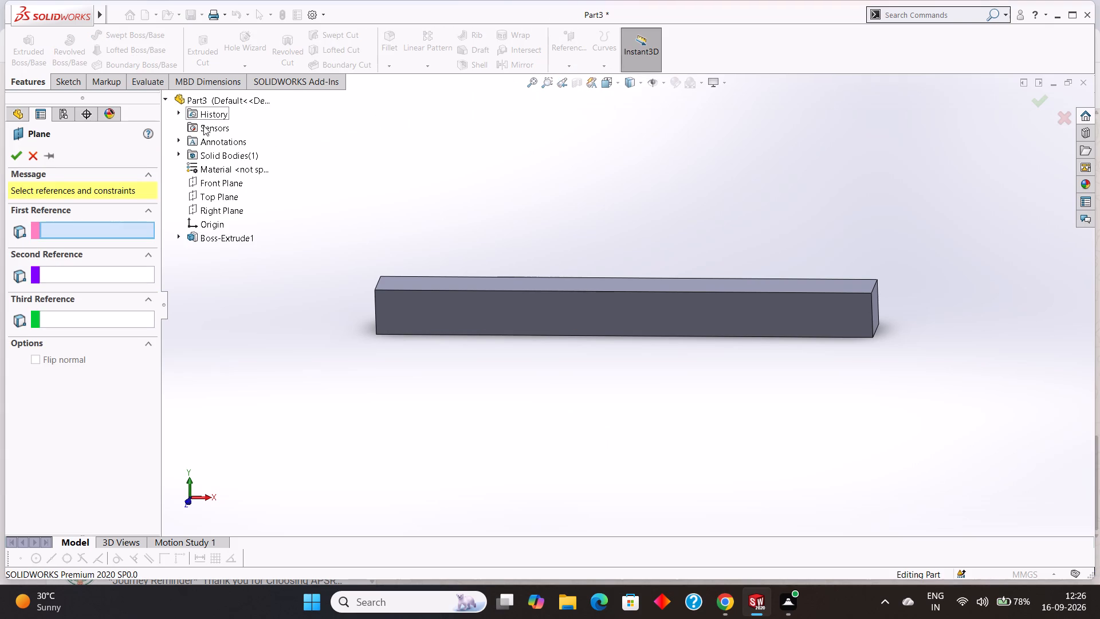
left_click(222, 182)
middle_click_drag(1011, 238, 967, 287)
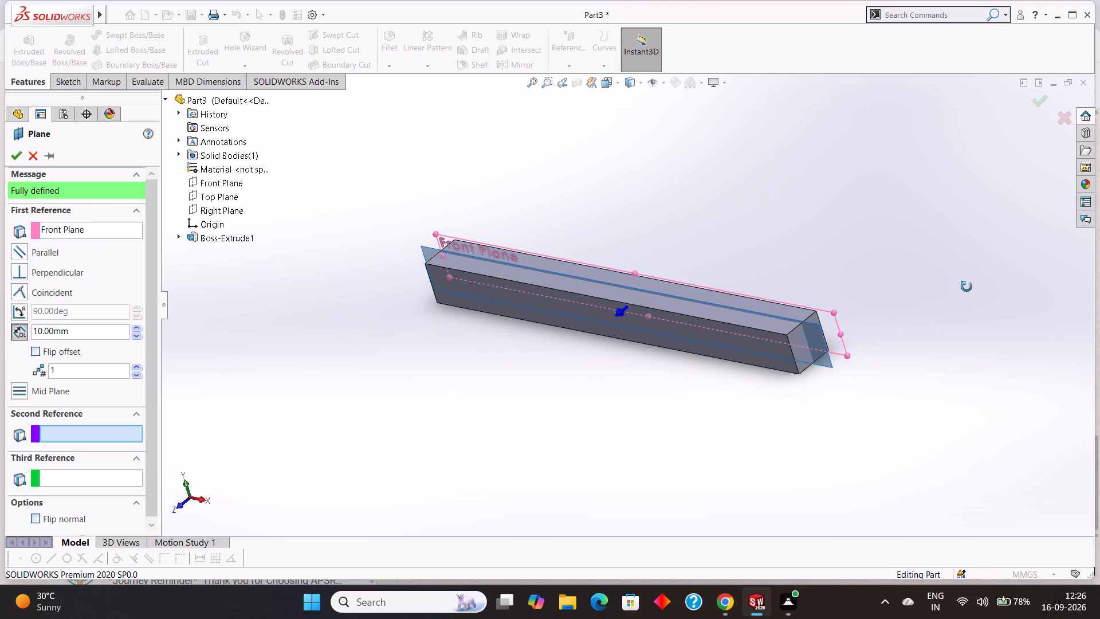
middle_click_drag(967, 287, 992, 272)
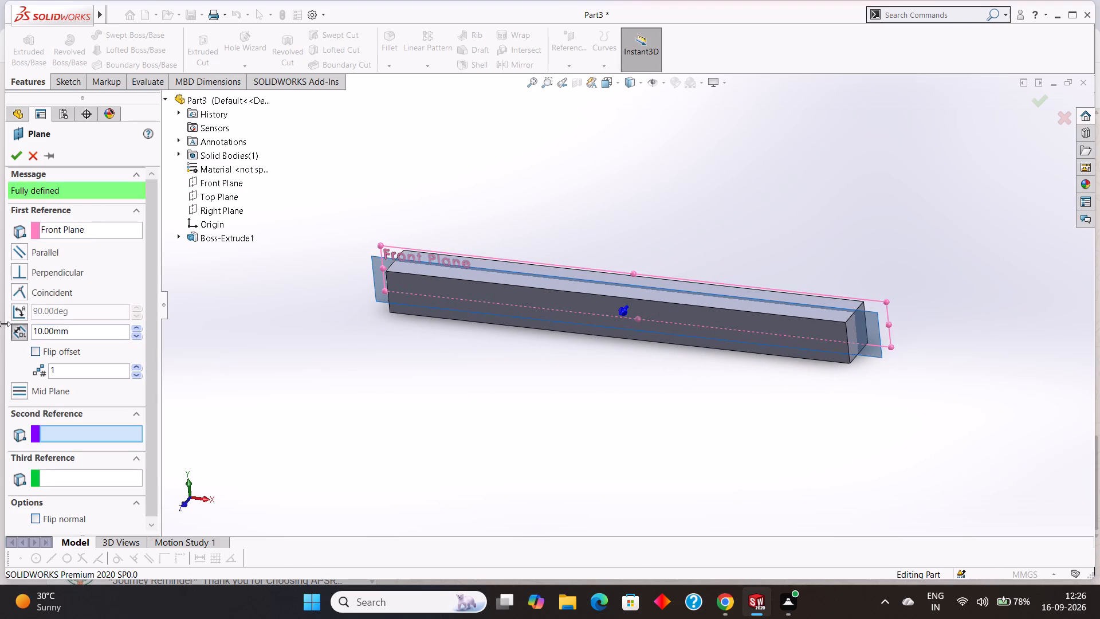
left_click_drag(96, 328, 0, 330)
left_click_drag(104, 334, 61, 330)
left_click_drag(61, 330, 0, 324)
key("0")
key("Return")
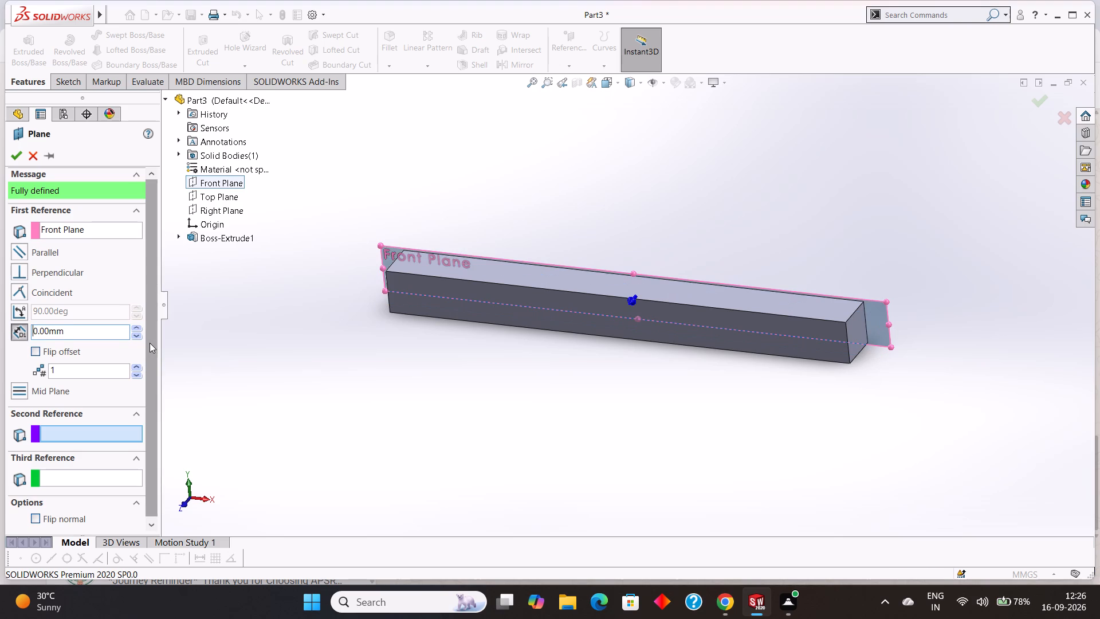
left_click(10, 154)
left_click(490, 376)
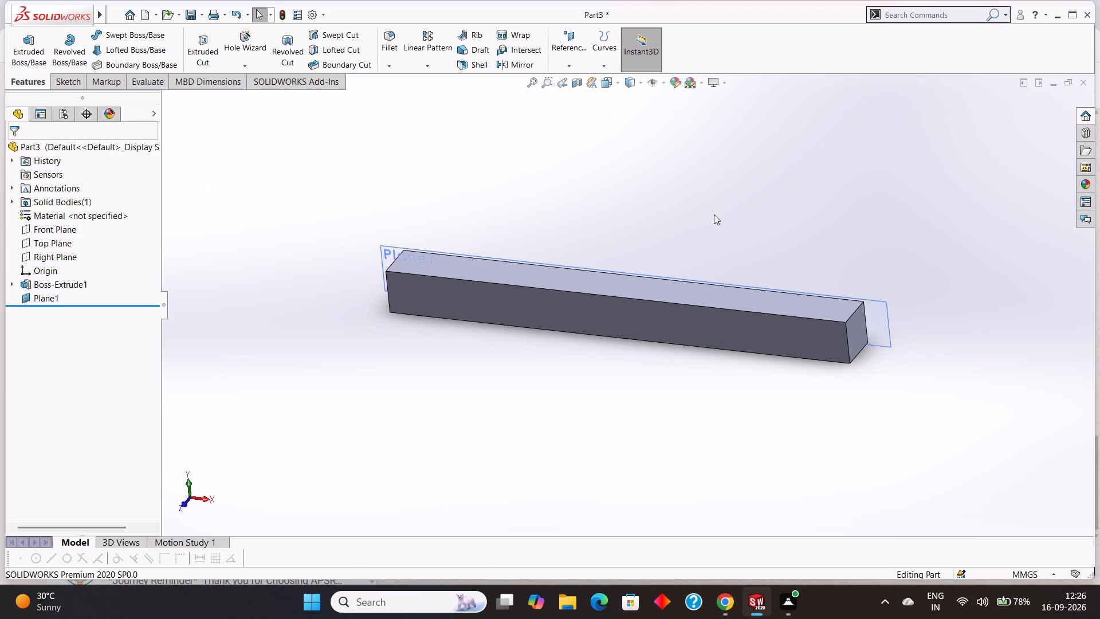
Start a sketch on Plane1 and draw a 112 mm vertical centerline upward from the midpoint of the bar's top edge.
left_click(880, 301)
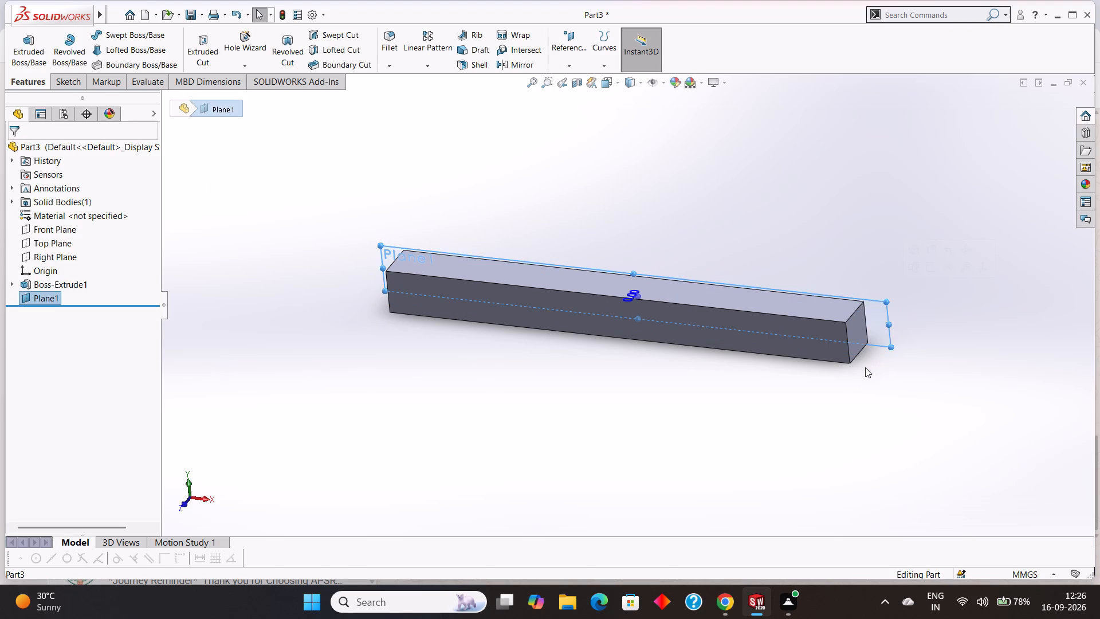
key("ctrl+8")
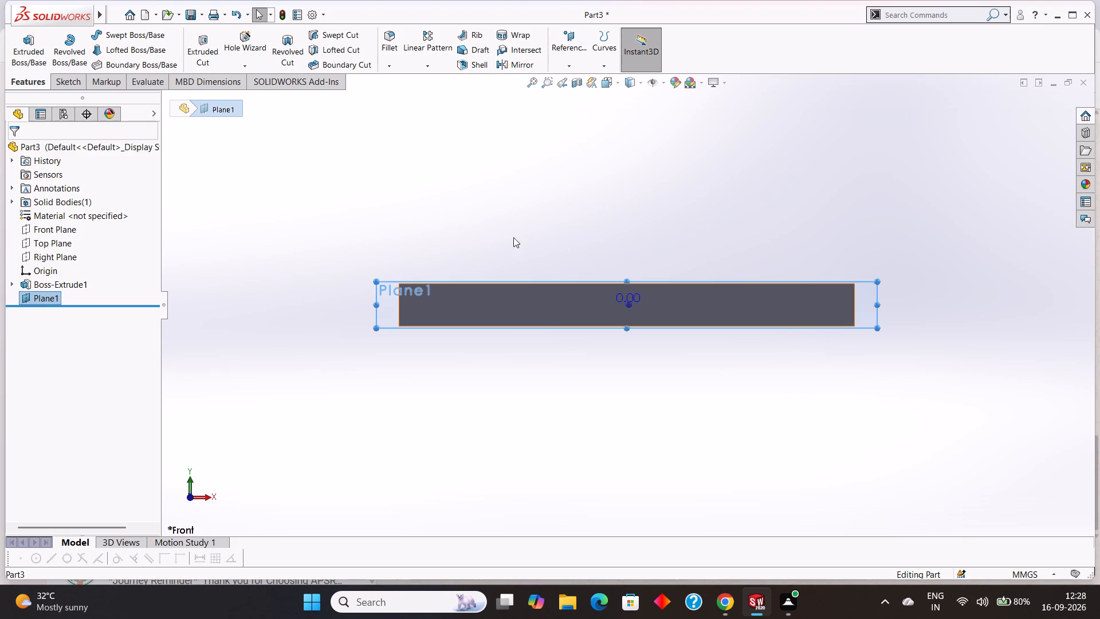
left_click(71, 83)
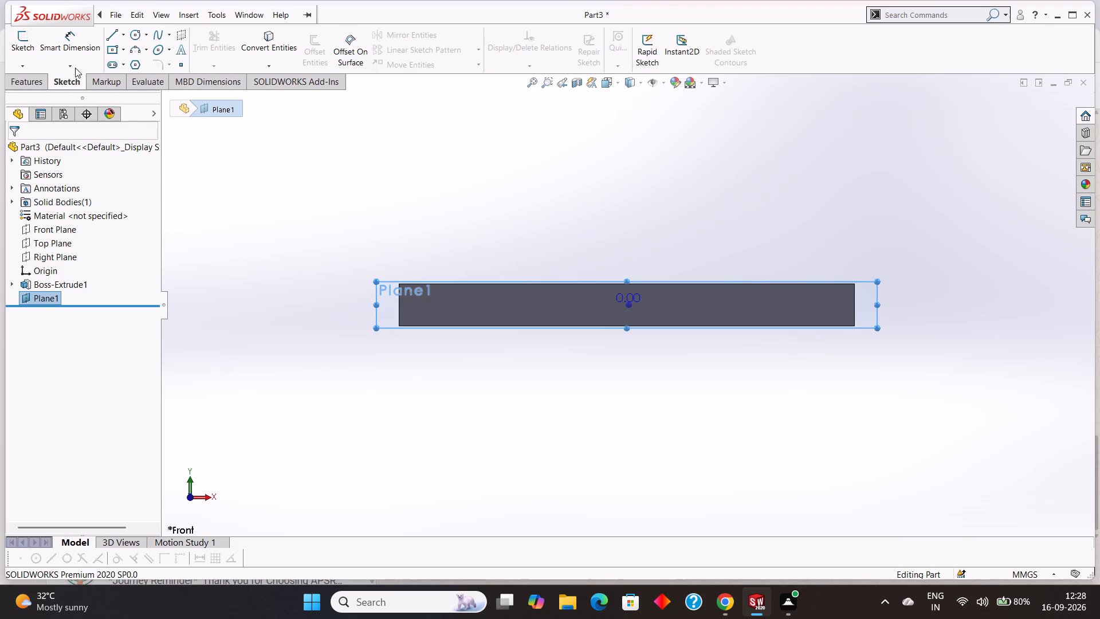
left_click(123, 38)
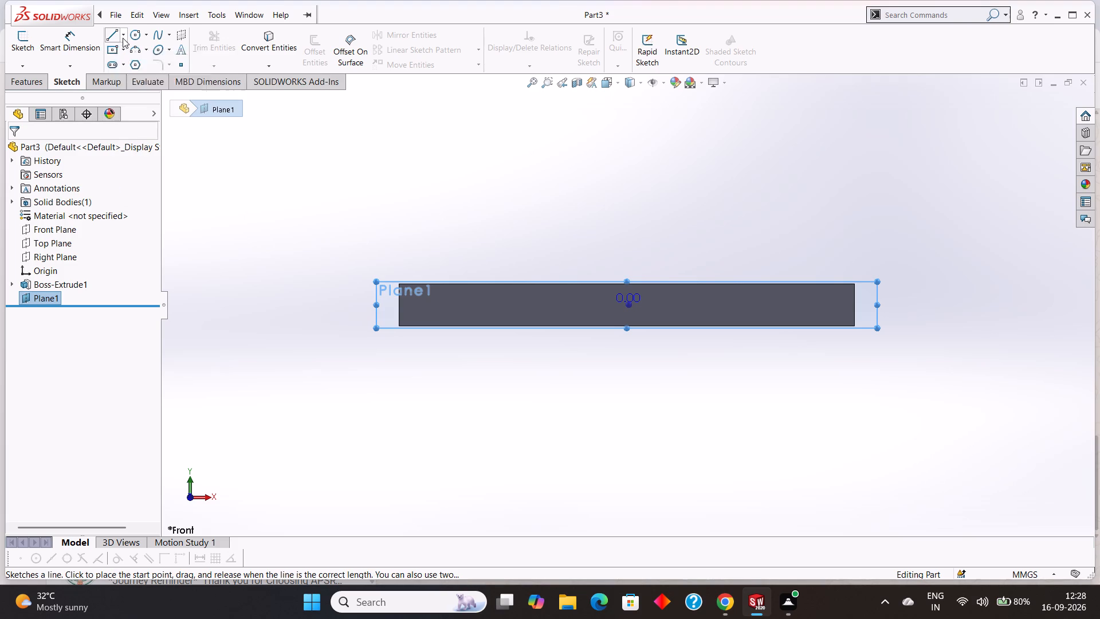
left_click(134, 61)
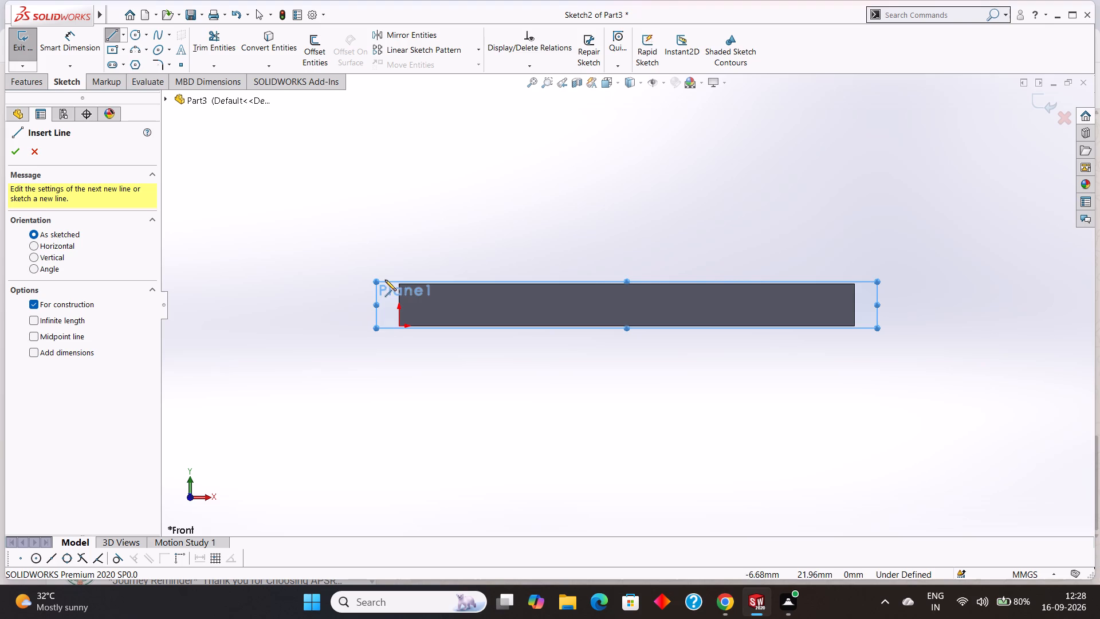
left_click(625, 284)
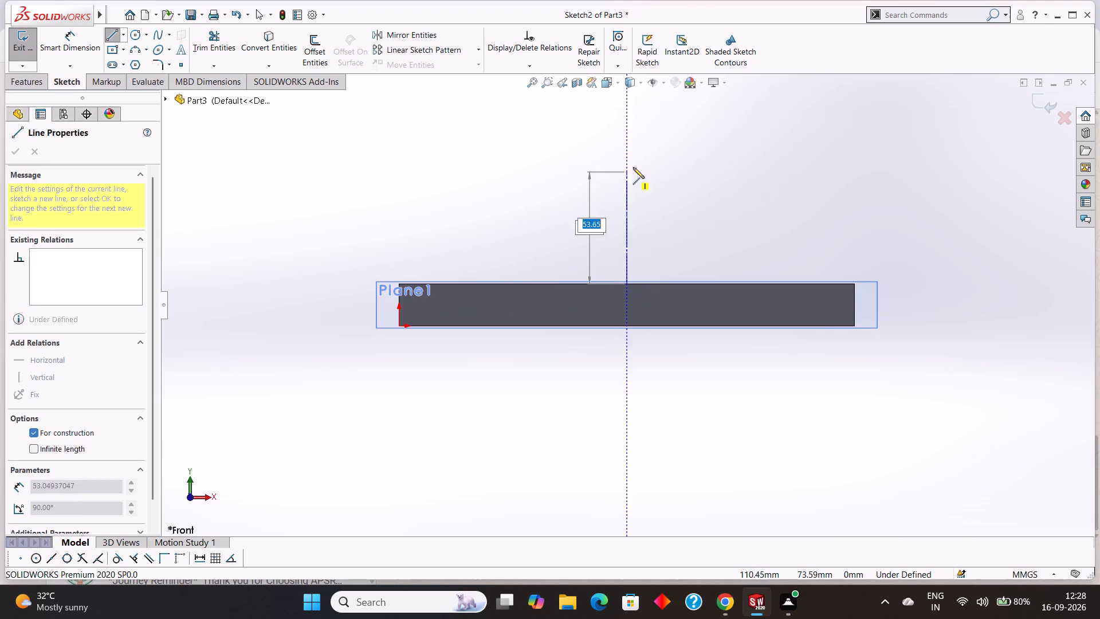
scroll(624, 131, "up", 3)
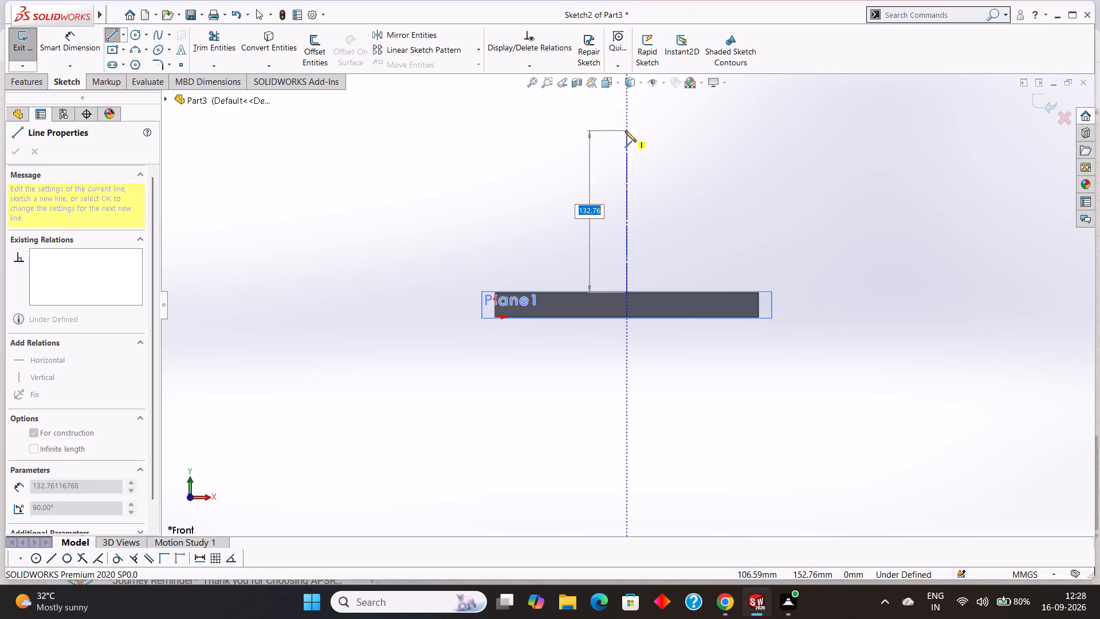
type("112")
key("Return")
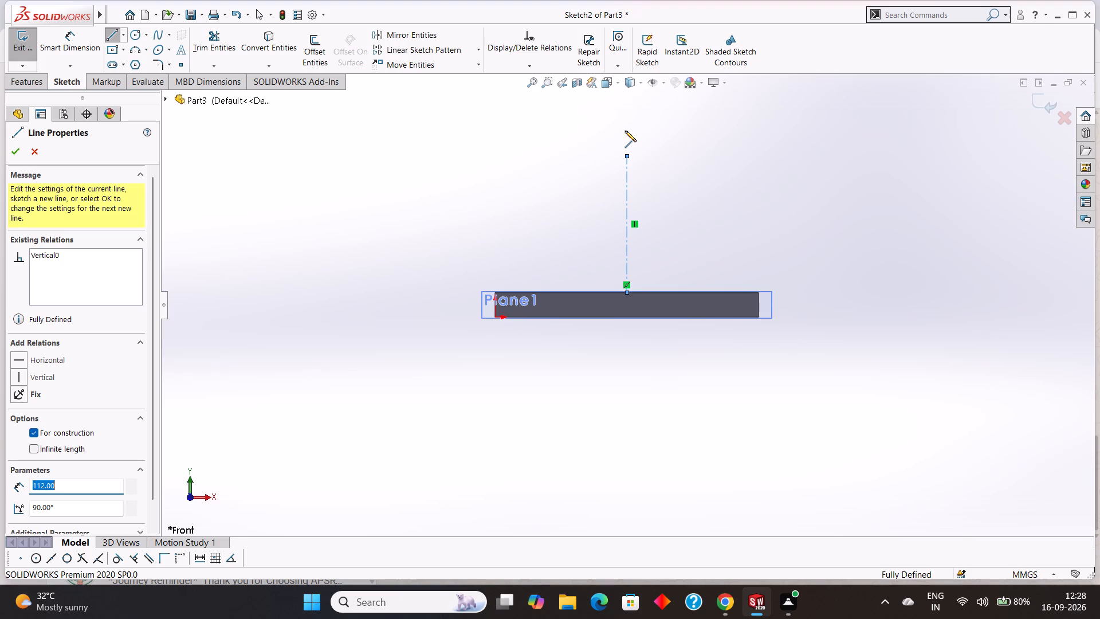
right_click(653, 143)
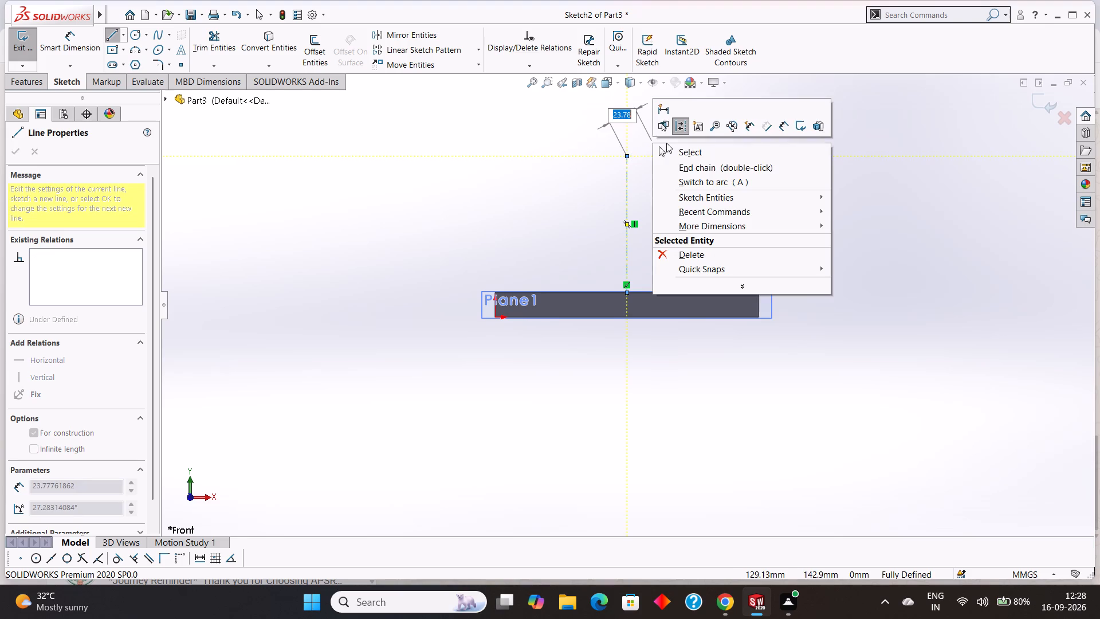
left_click(681, 150)
Draw two 38 mm horizontal lines from the centerline's upper end, one to the left and one to the right.
left_click(115, 38)
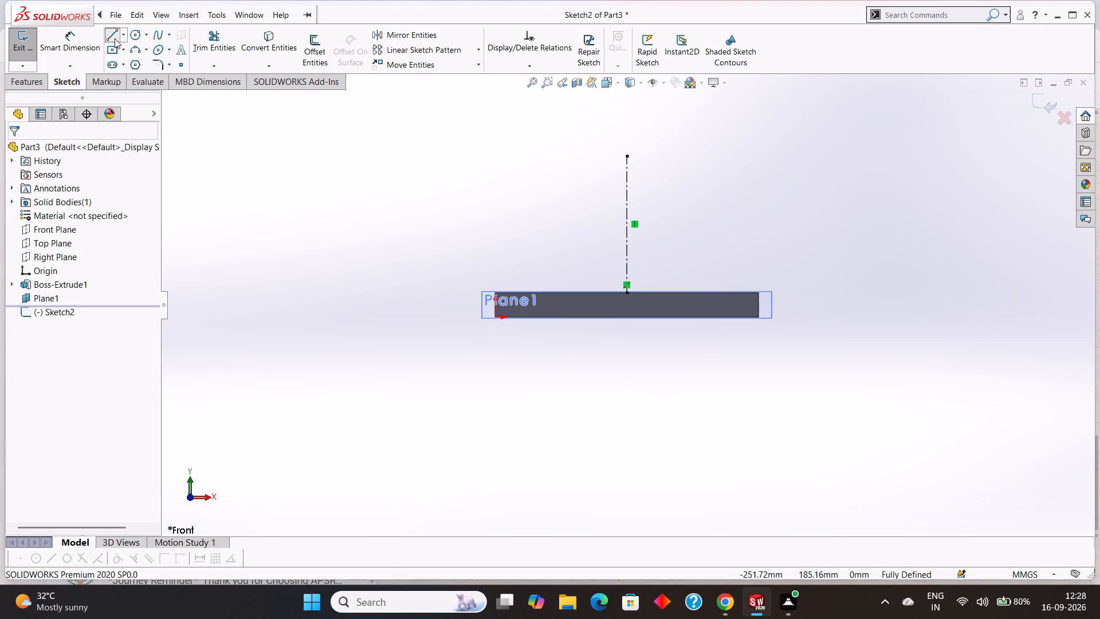
left_click(629, 154)
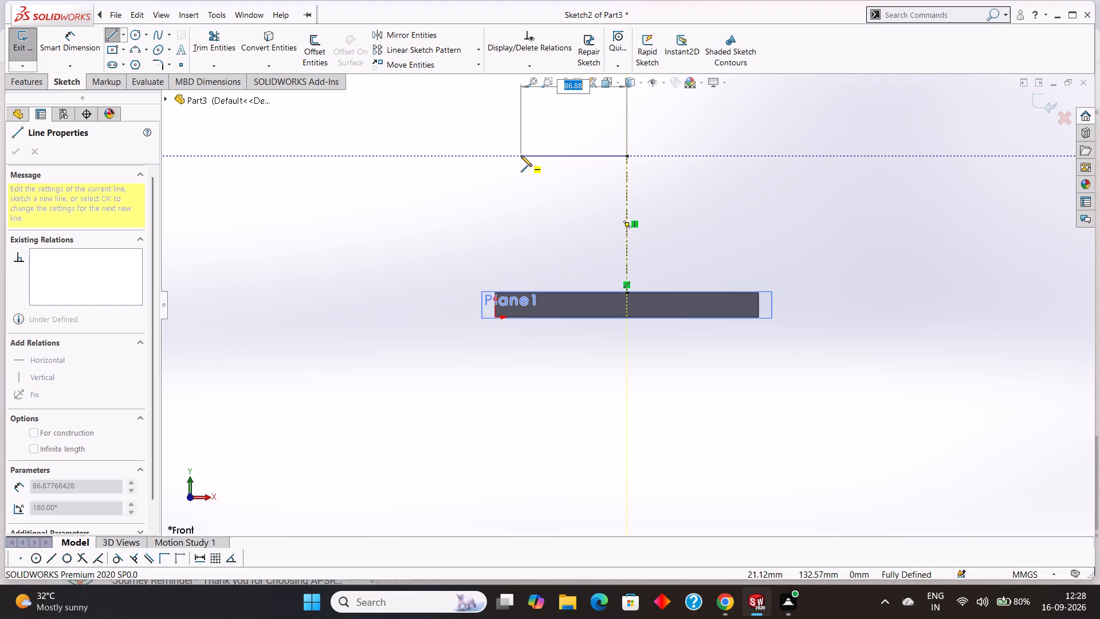
type("38")
key("Return")
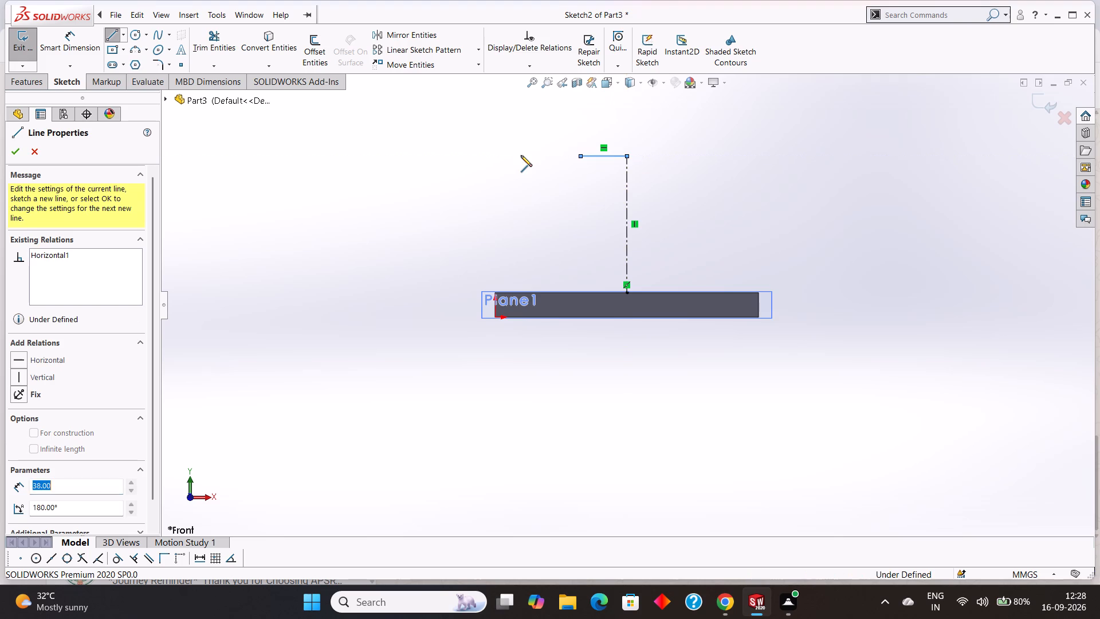
right_click(521, 155)
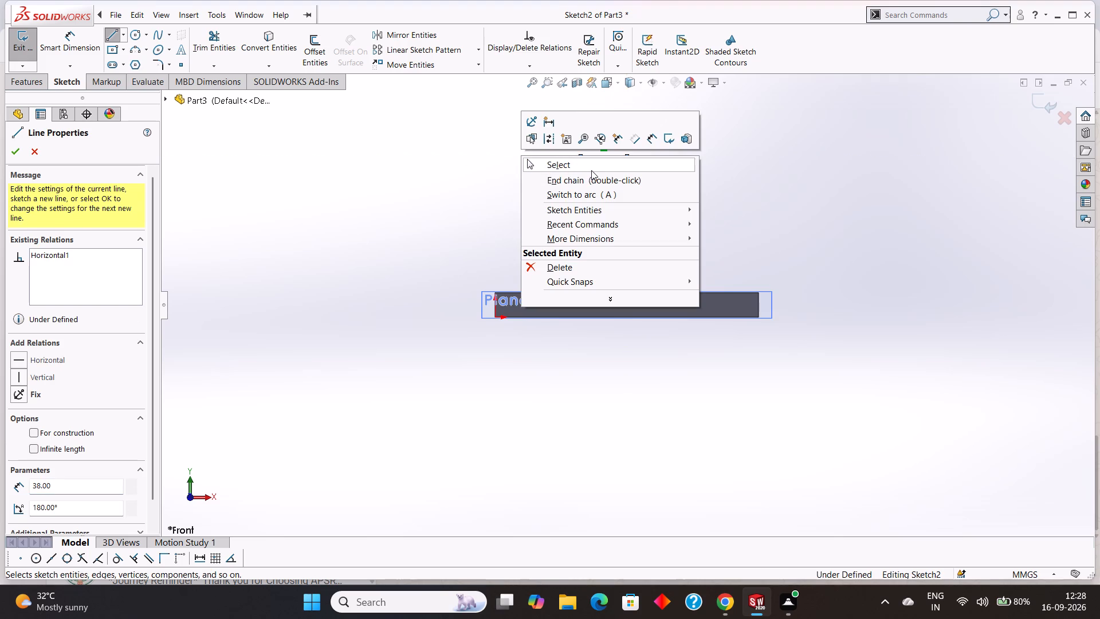
left_click(591, 170)
left_click(109, 35)
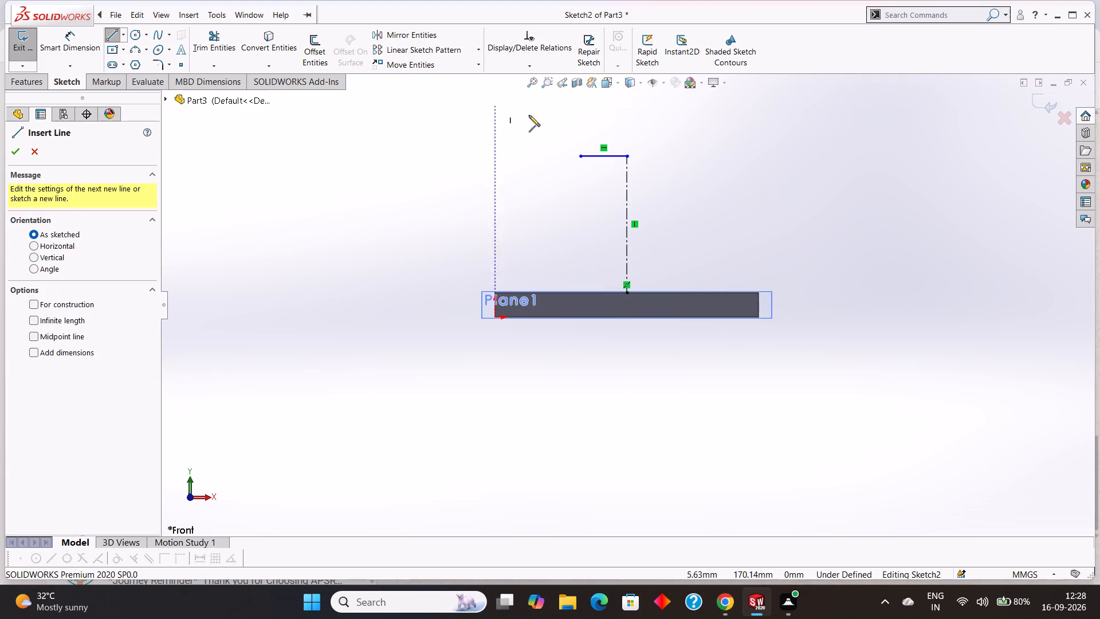
left_click(627, 155)
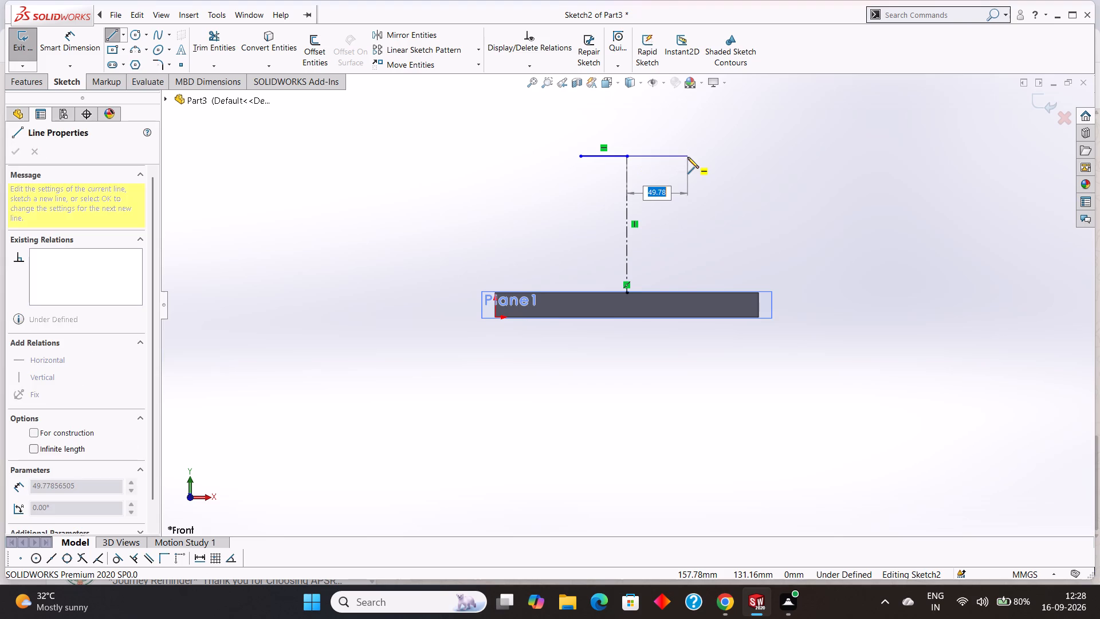
type("38")
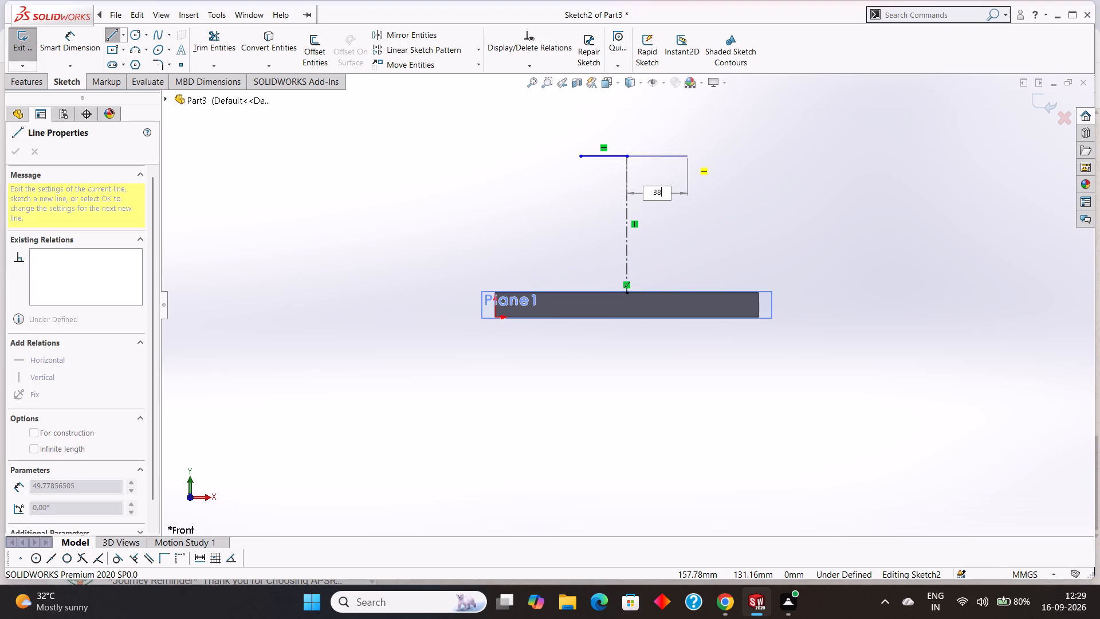
key("Return")
right_click(755, 166)
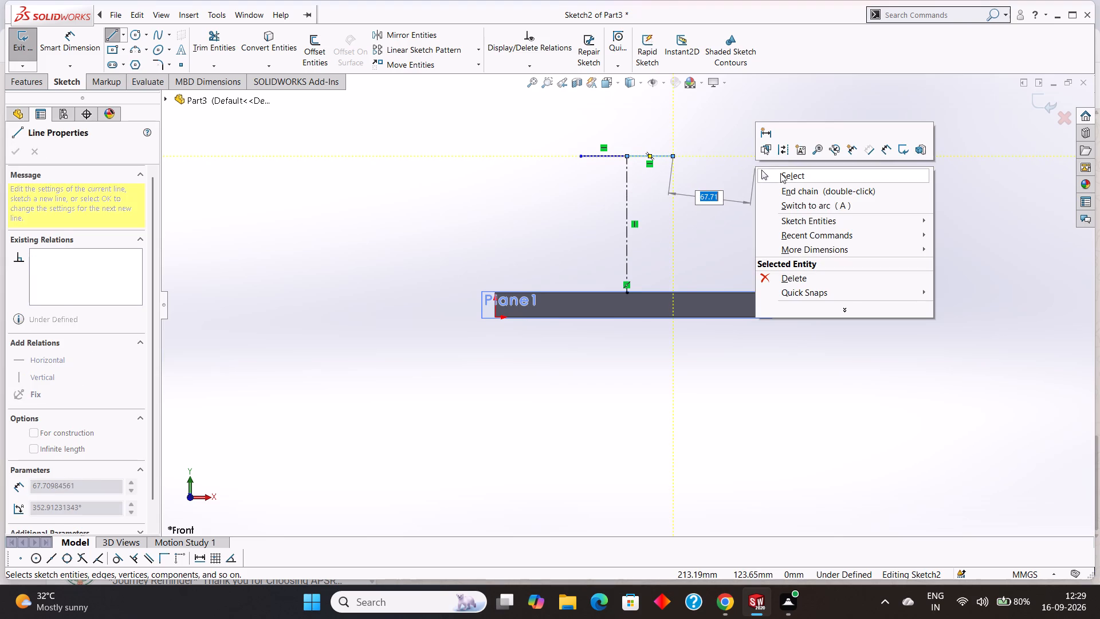
left_click(791, 177)
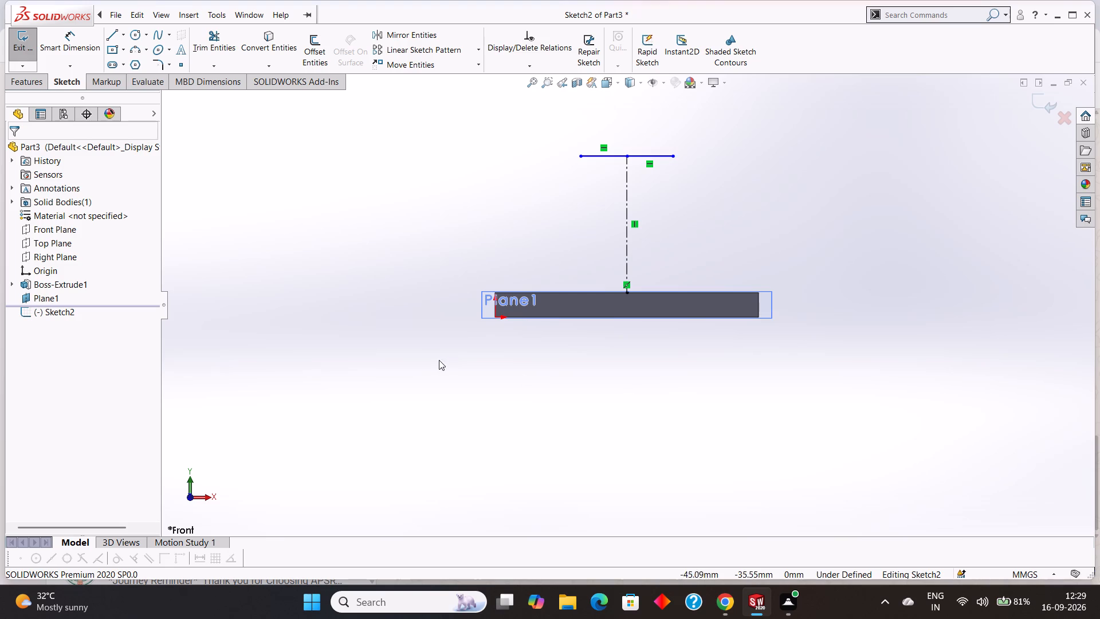
Connect the outer ends of the horizontal lines to the bar's two upper corners with slanted lines.
left_click(108, 34)
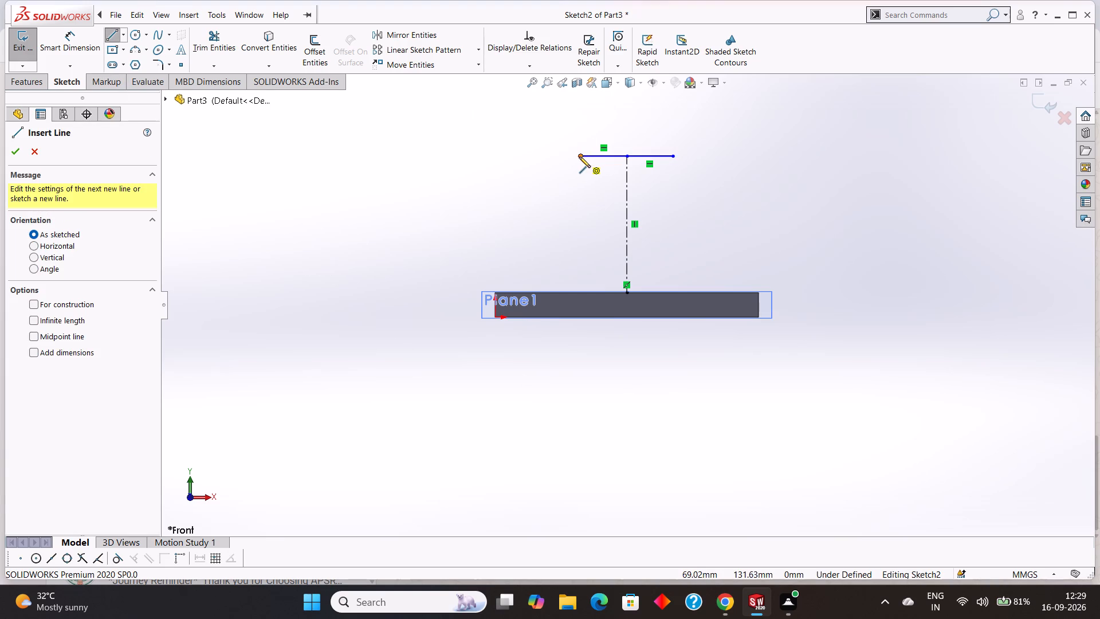
left_click(579, 156)
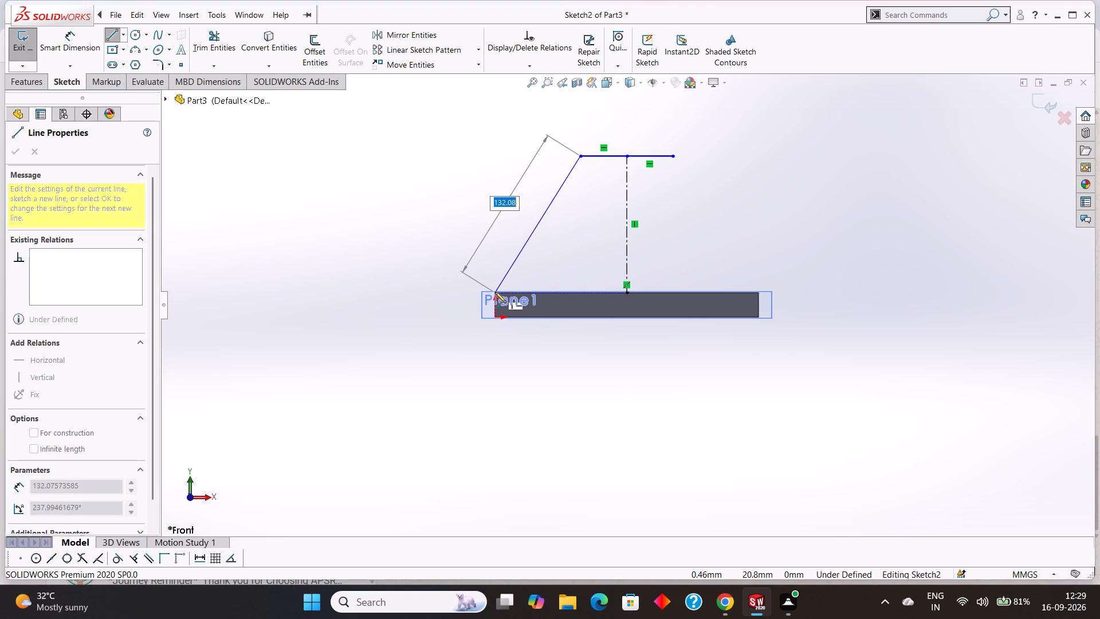
left_click(495, 292)
right_click(468, 244)
left_click(499, 253)
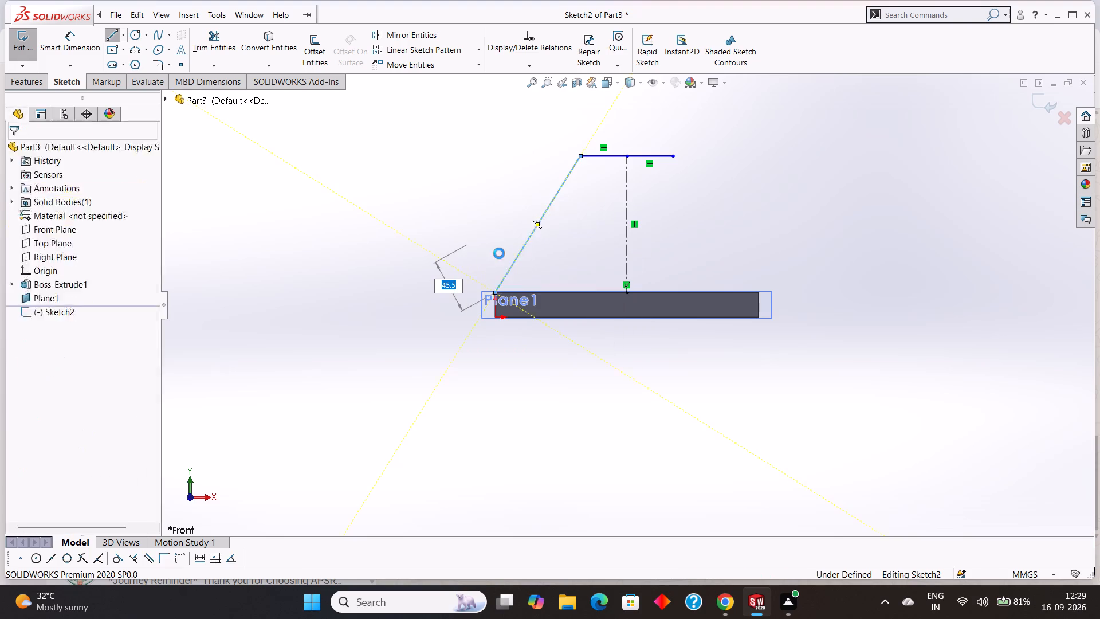
left_click(109, 36)
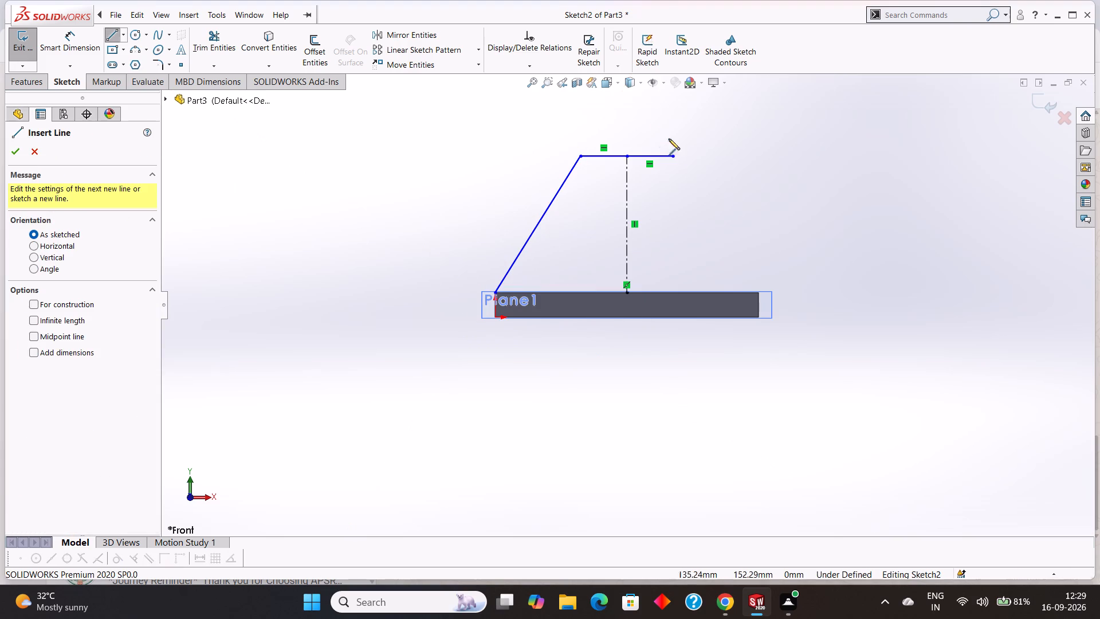
left_click(675, 156)
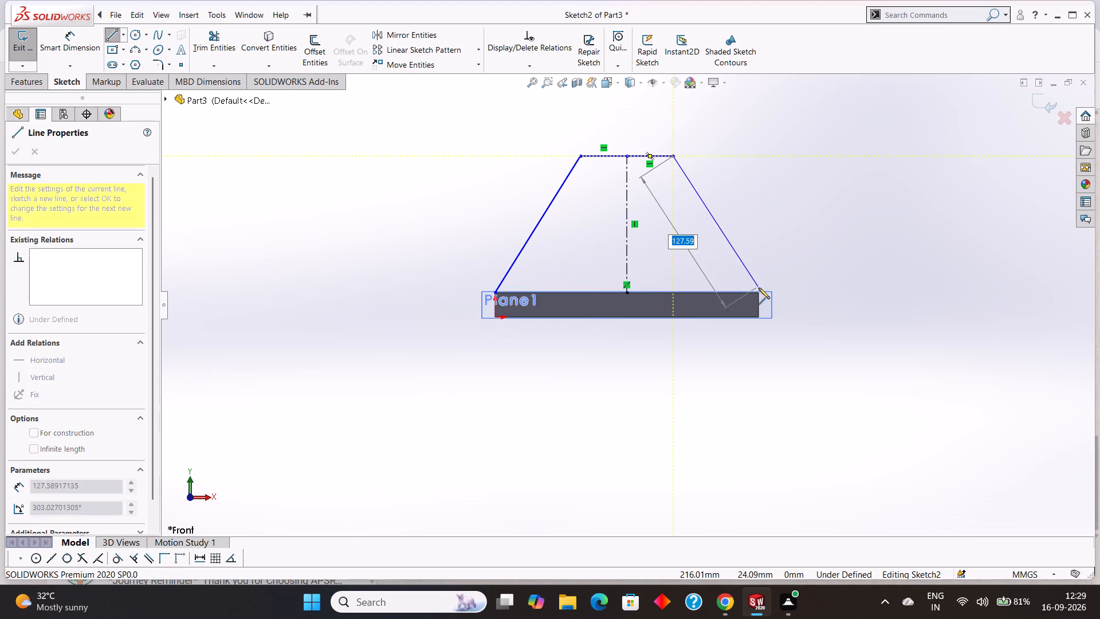
left_click(759, 295)
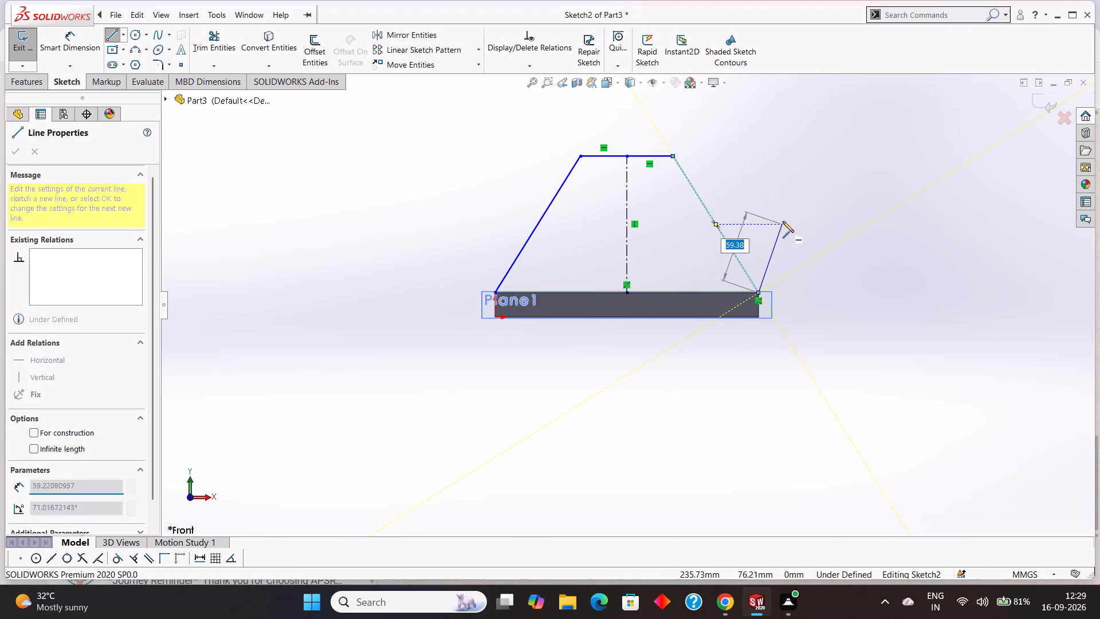
right_click(783, 220)
left_click(804, 228)
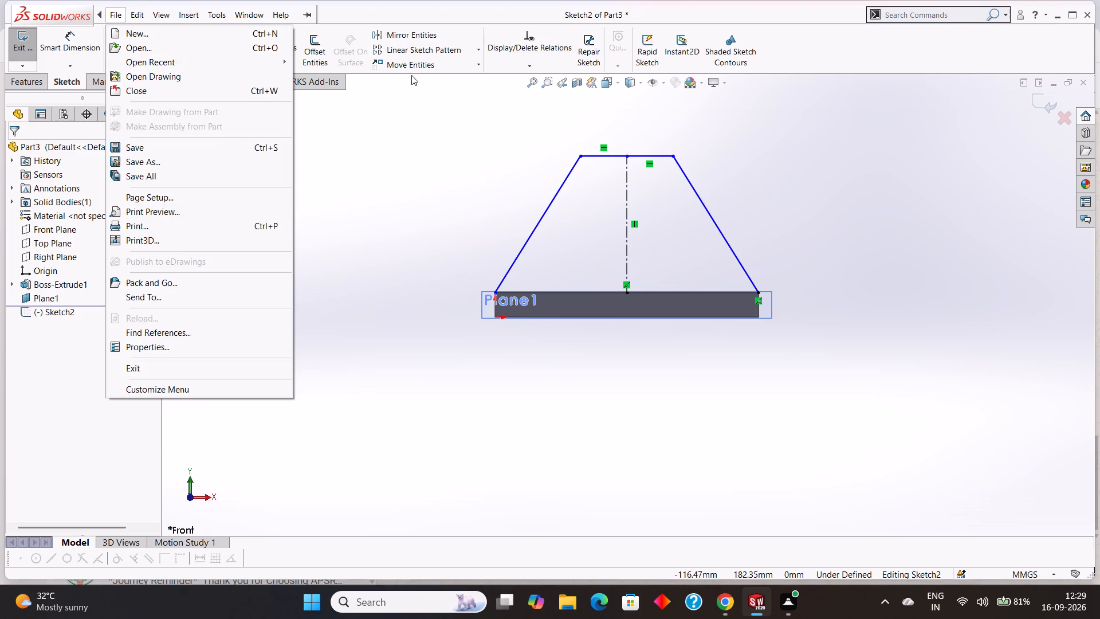
left_click(435, 157)
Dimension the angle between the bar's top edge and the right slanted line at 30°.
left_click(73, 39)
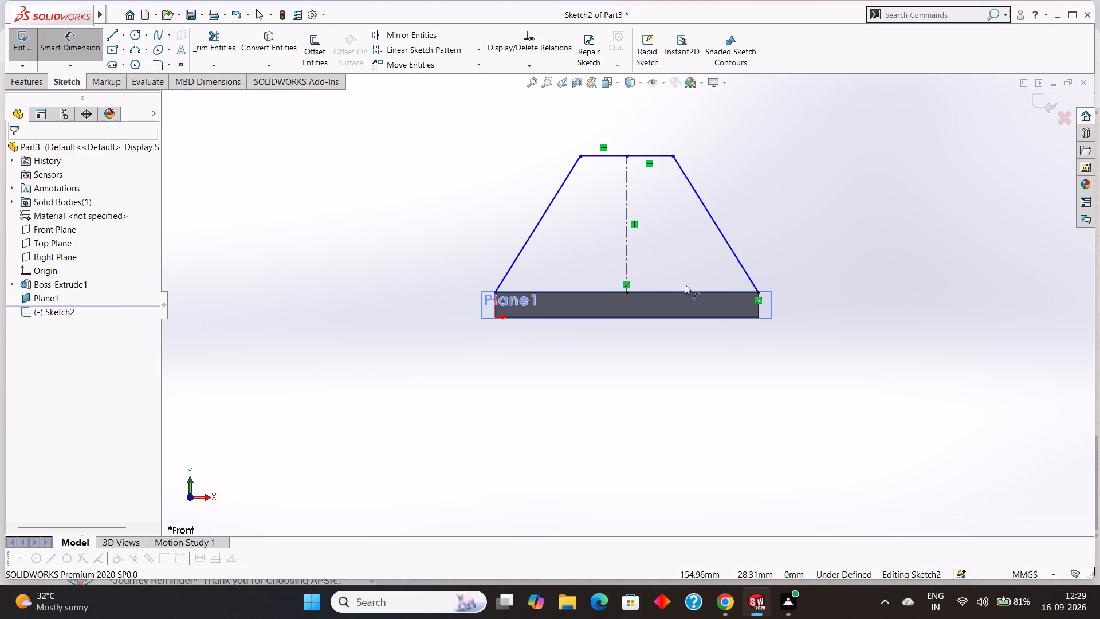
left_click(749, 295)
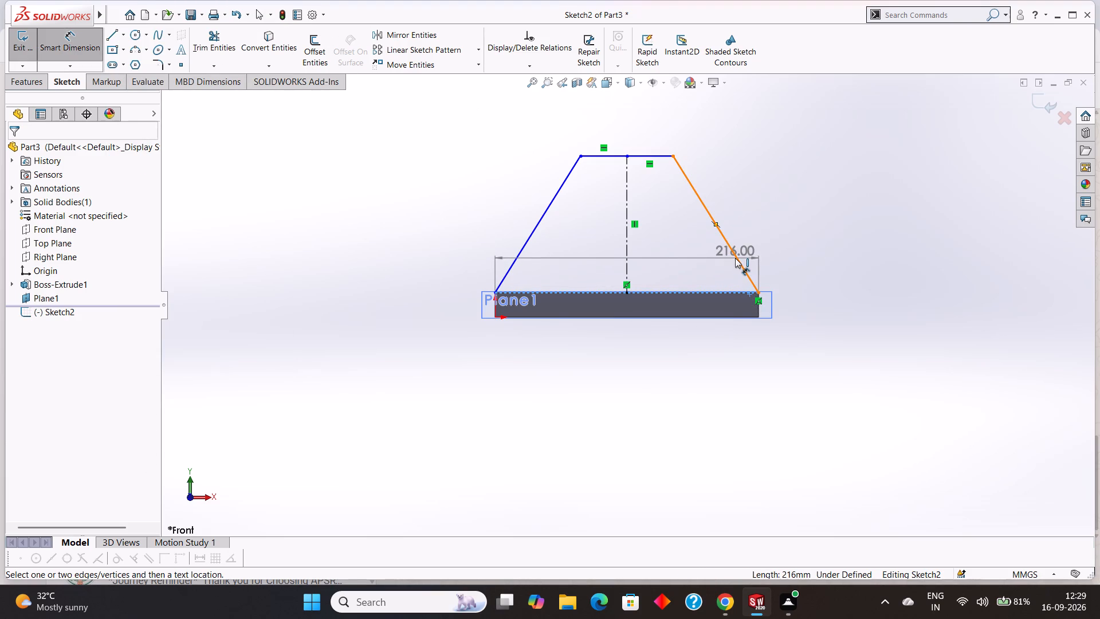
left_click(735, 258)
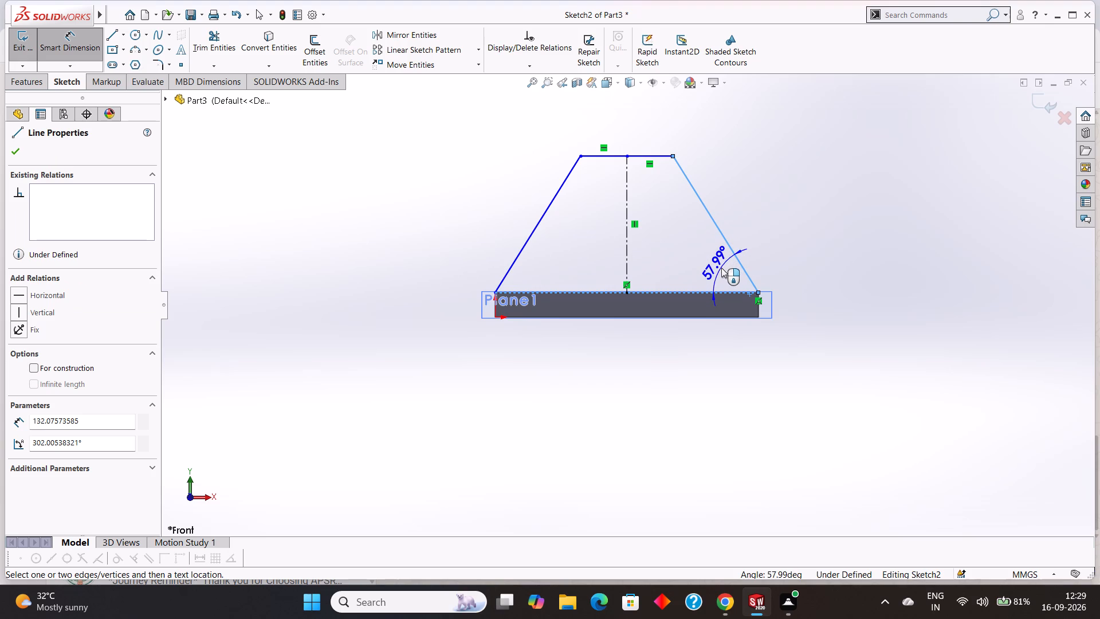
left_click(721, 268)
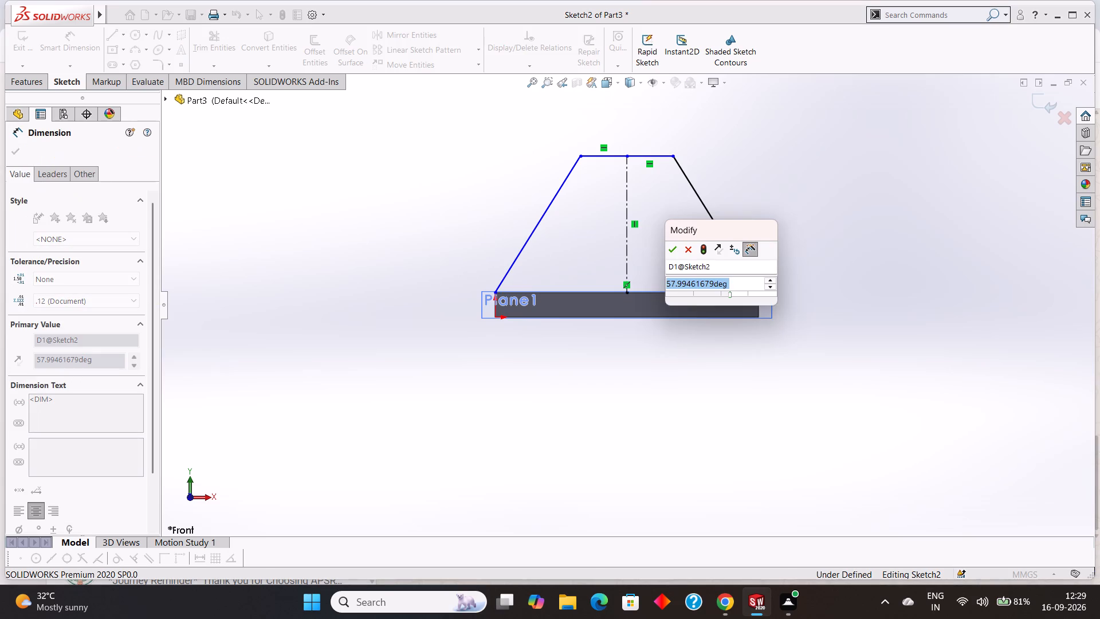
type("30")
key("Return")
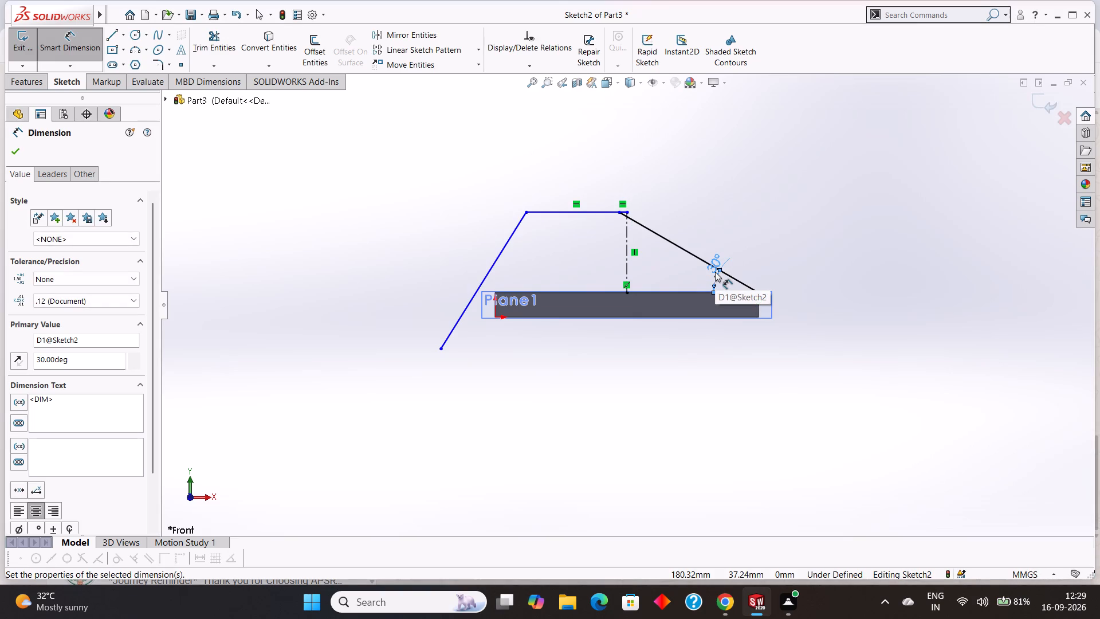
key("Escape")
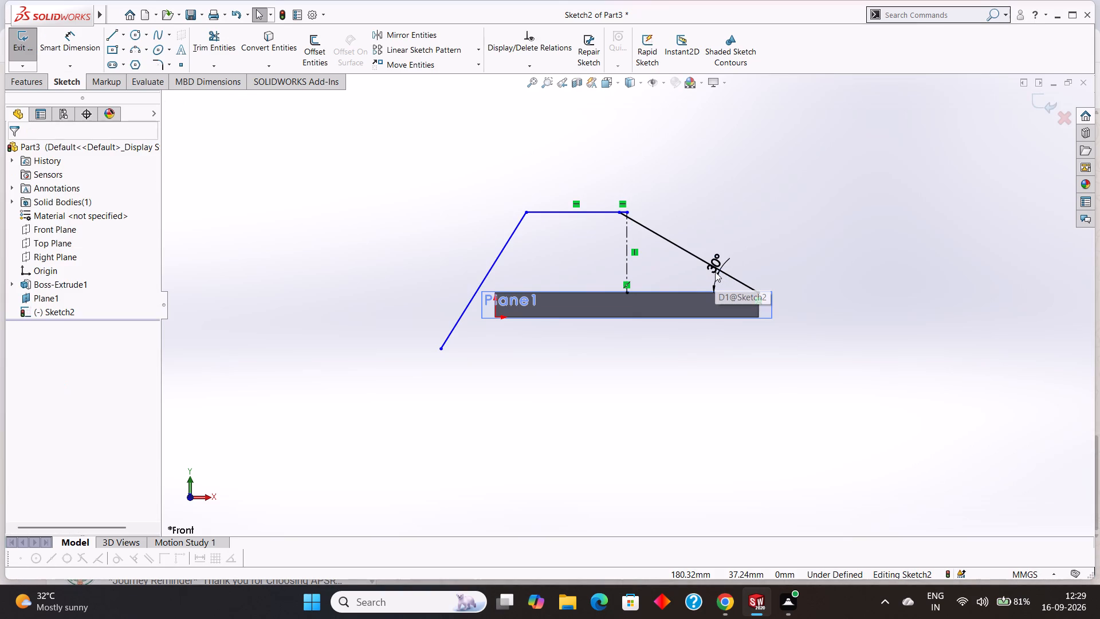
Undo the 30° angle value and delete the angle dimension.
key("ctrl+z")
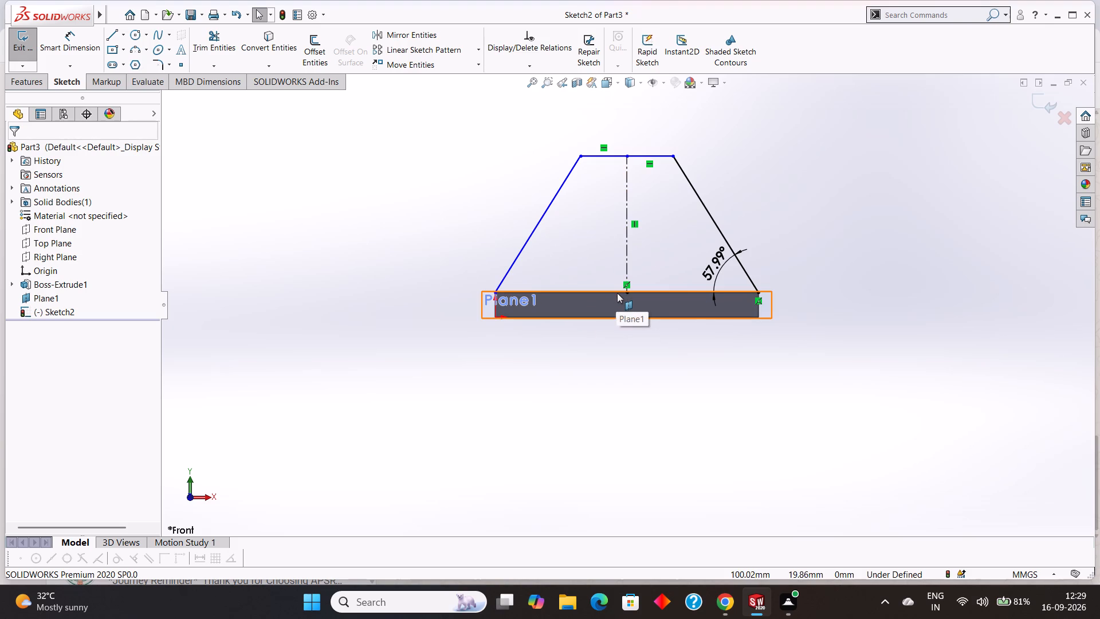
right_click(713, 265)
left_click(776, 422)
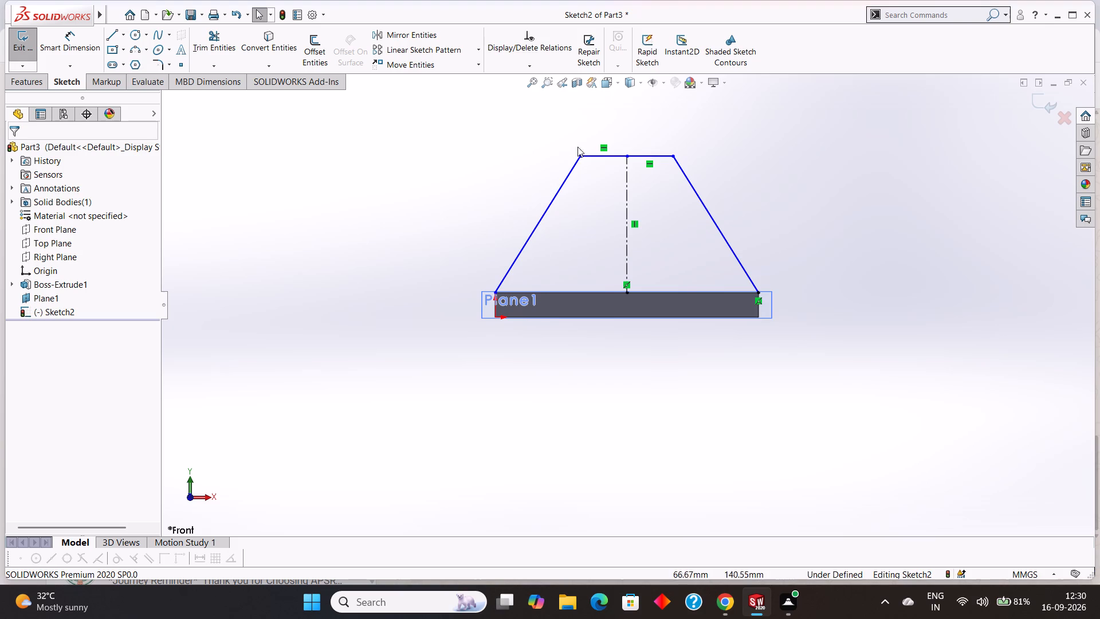
Replace the two short top lines with a single 76 mm horizontal line joining the slanted lines' upper ends.
right_click(609, 158)
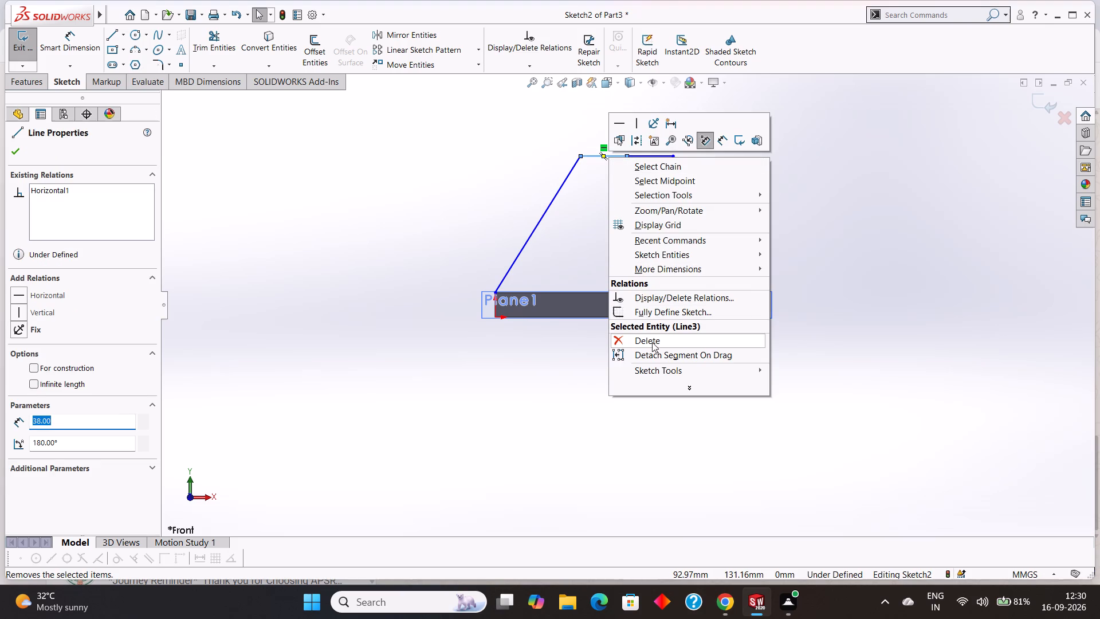
left_click(652, 342)
right_click(653, 156)
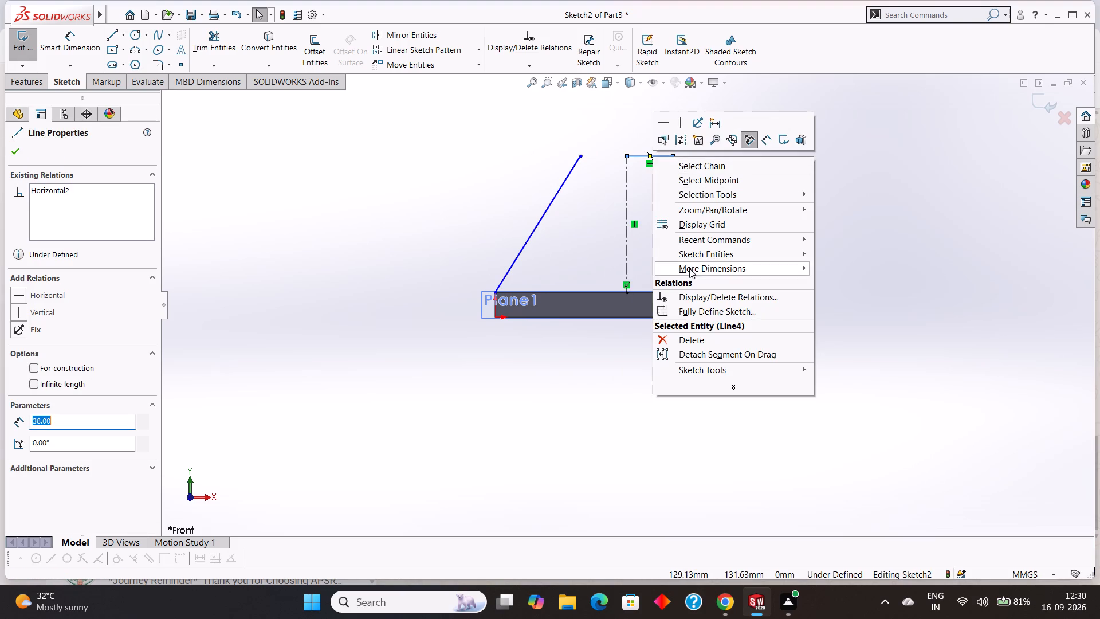
left_click(708, 340)
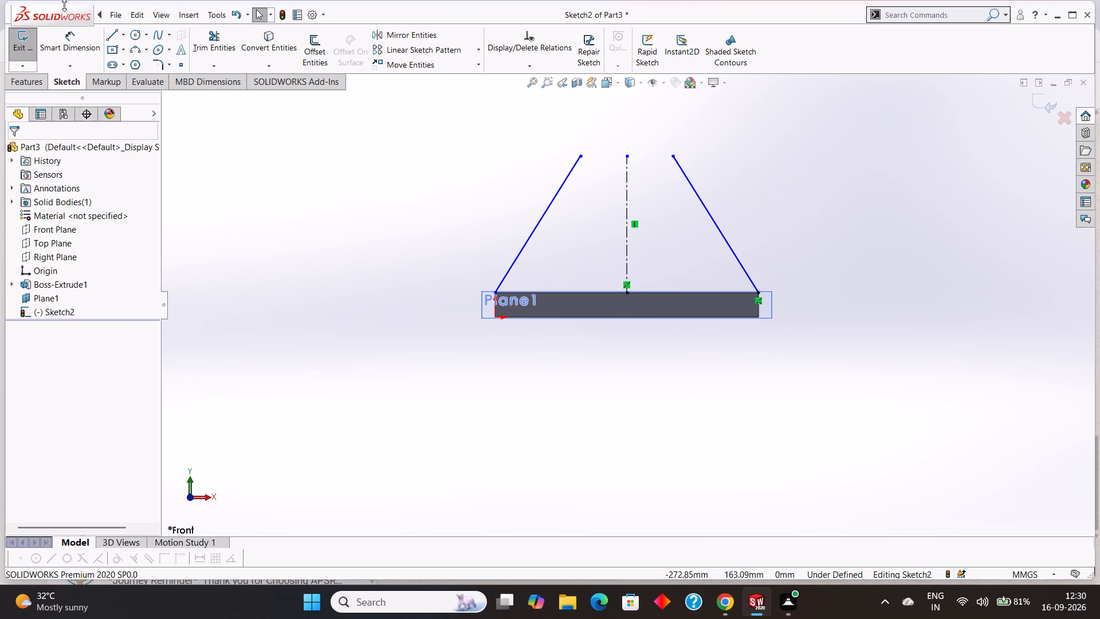
left_click(110, 34)
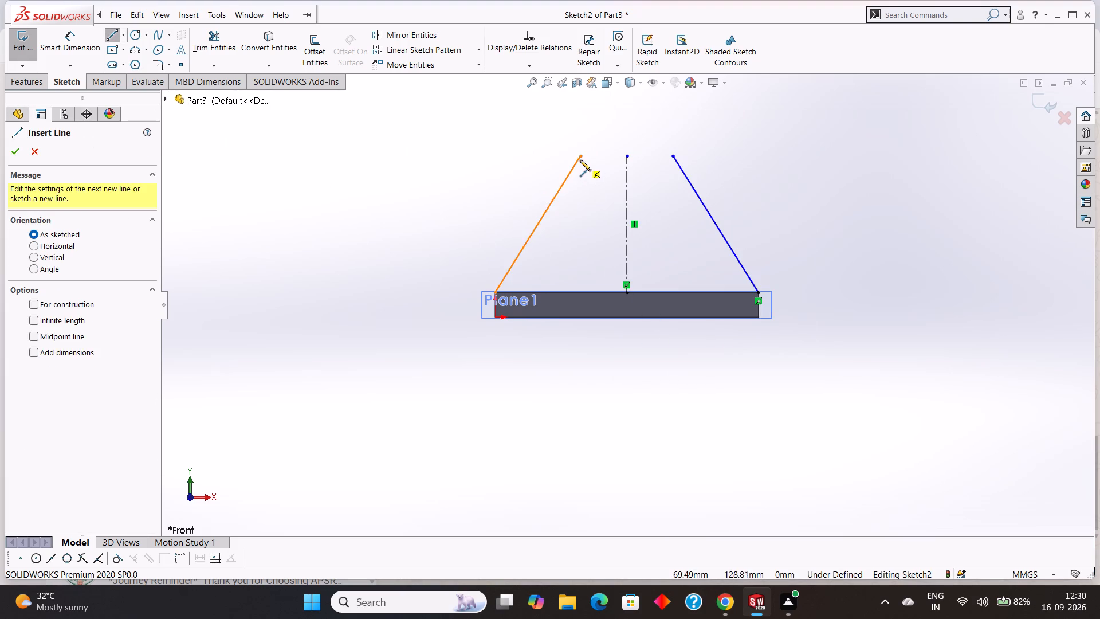
left_click(580, 154)
left_click(672, 155)
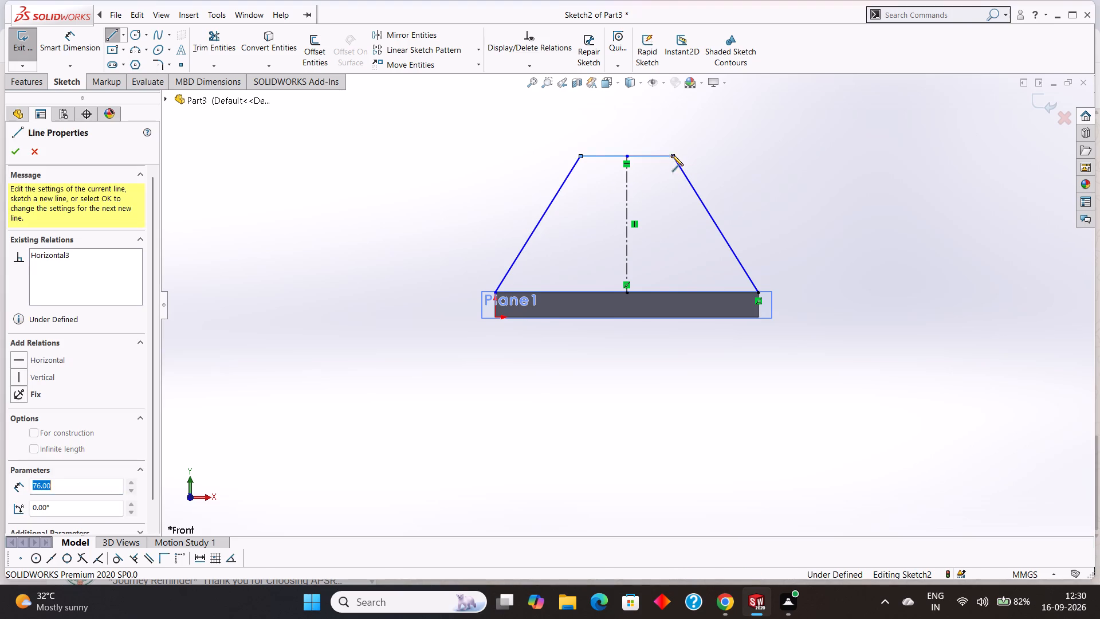
right_click(665, 118)
left_click(689, 127)
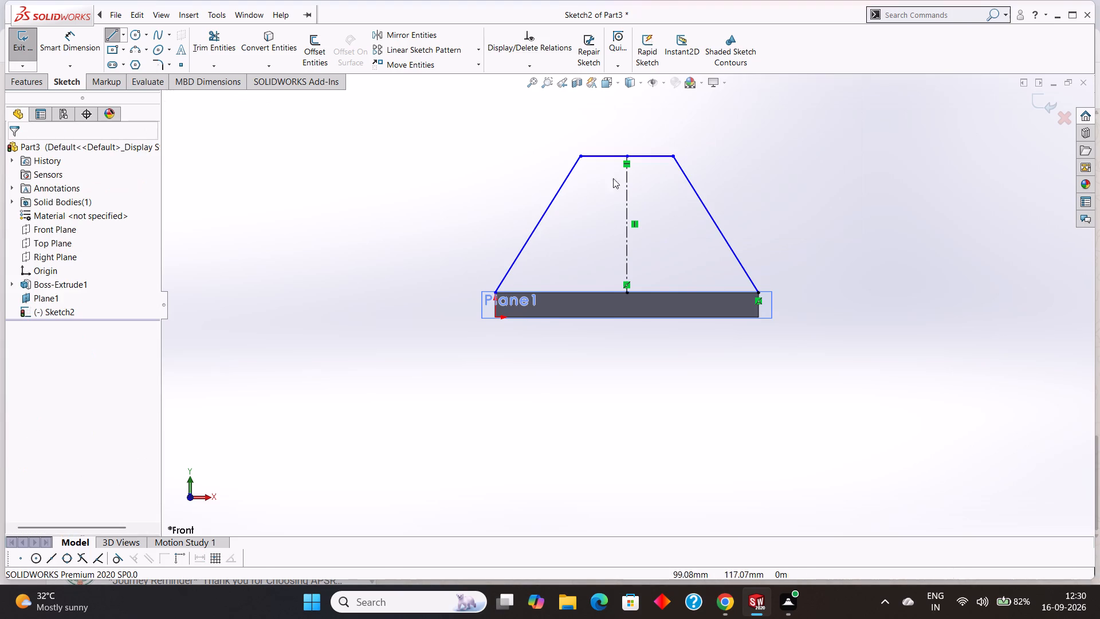
Delete the vertical centerline from the trapezoid sketch.
right_click(627, 192)
left_click(681, 361)
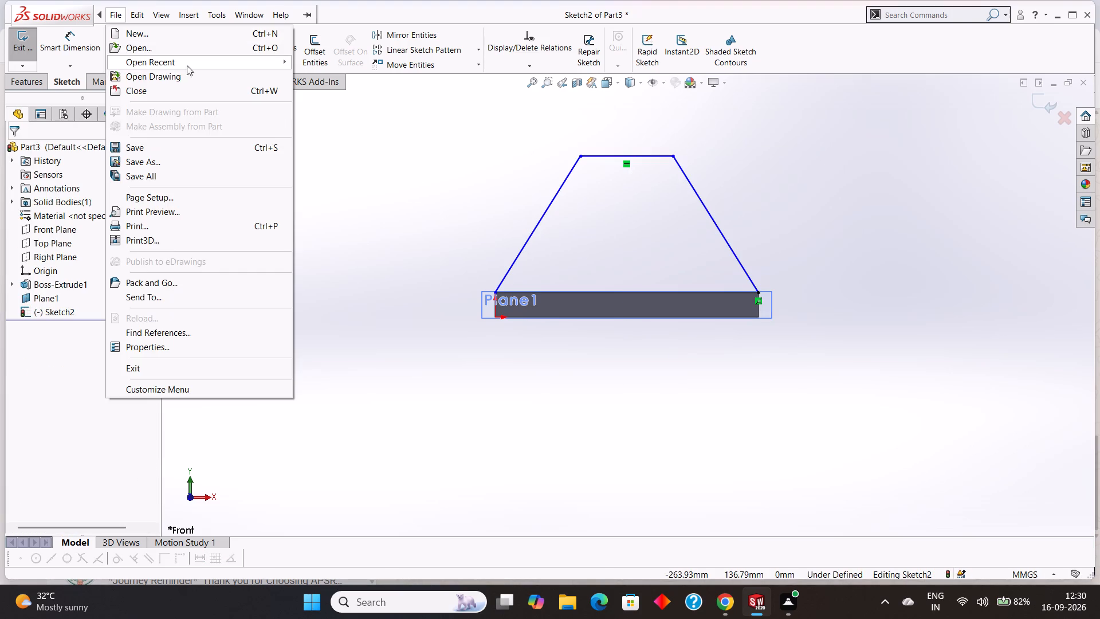
left_click(510, 205)
Close the trapezoid with a 216 mm horizontal line along the bar's top edge, joining the slanted lines' lower ends.
left_click(114, 36)
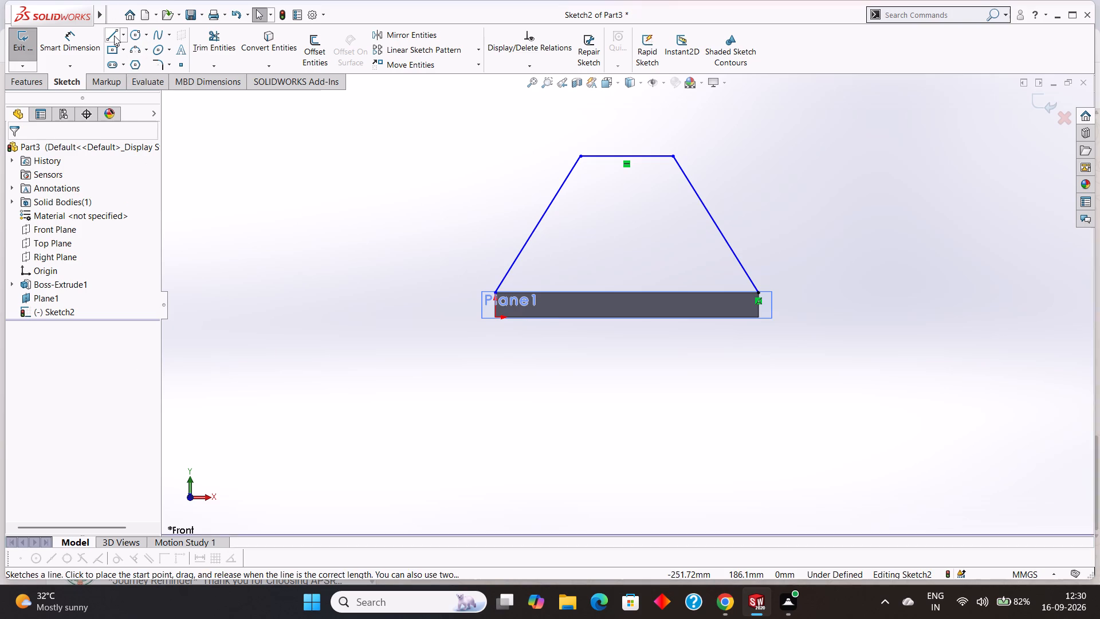
left_click(496, 292)
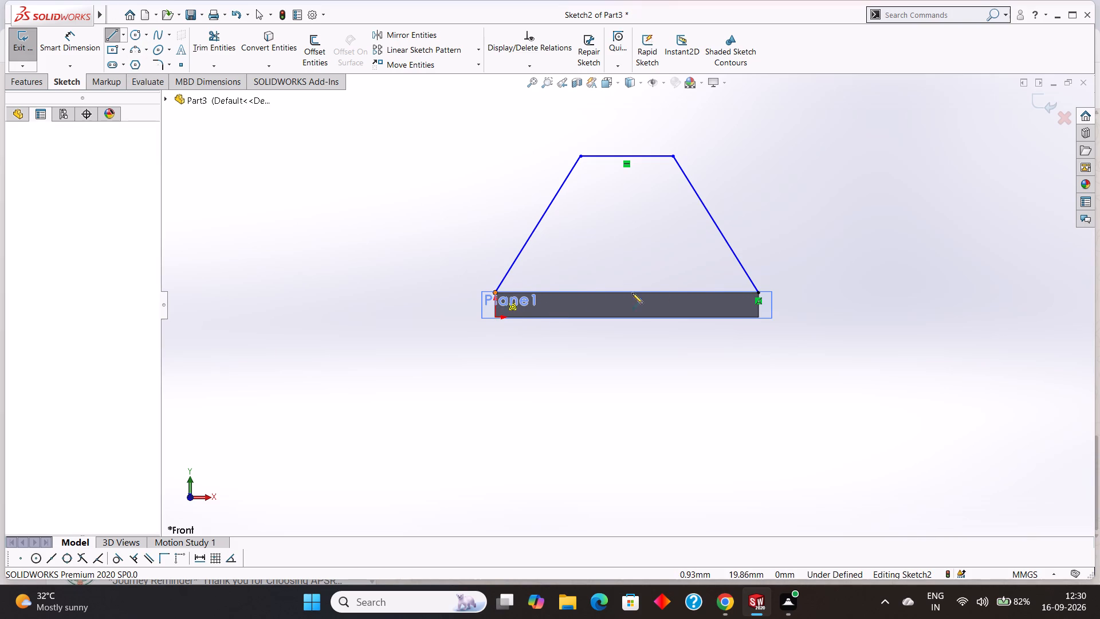
left_click(759, 292)
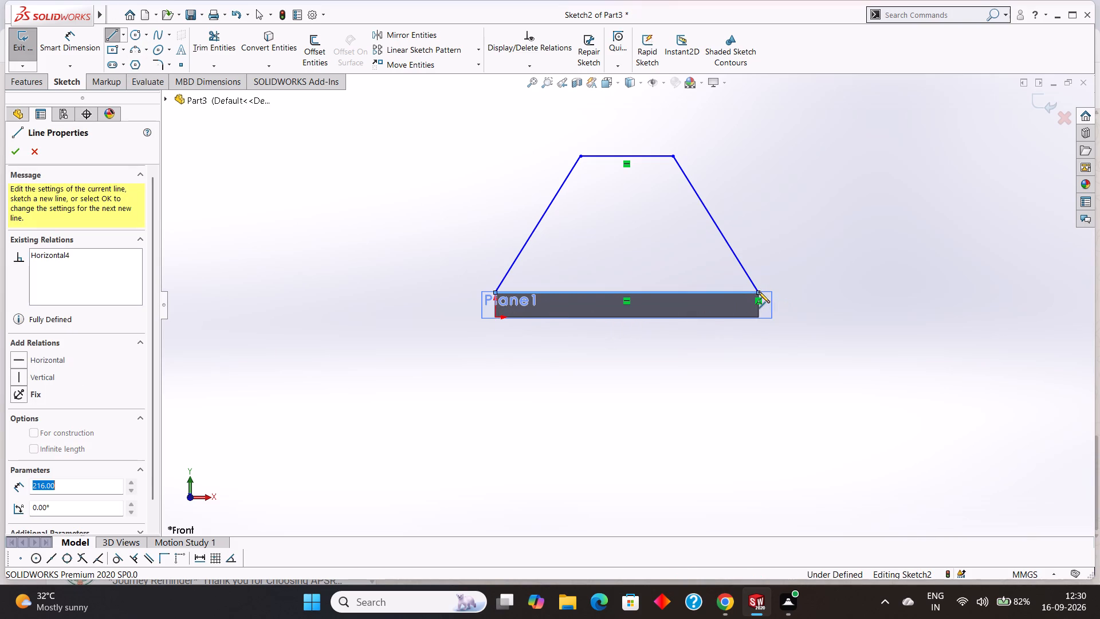
right_click(764, 214)
left_click(790, 221)
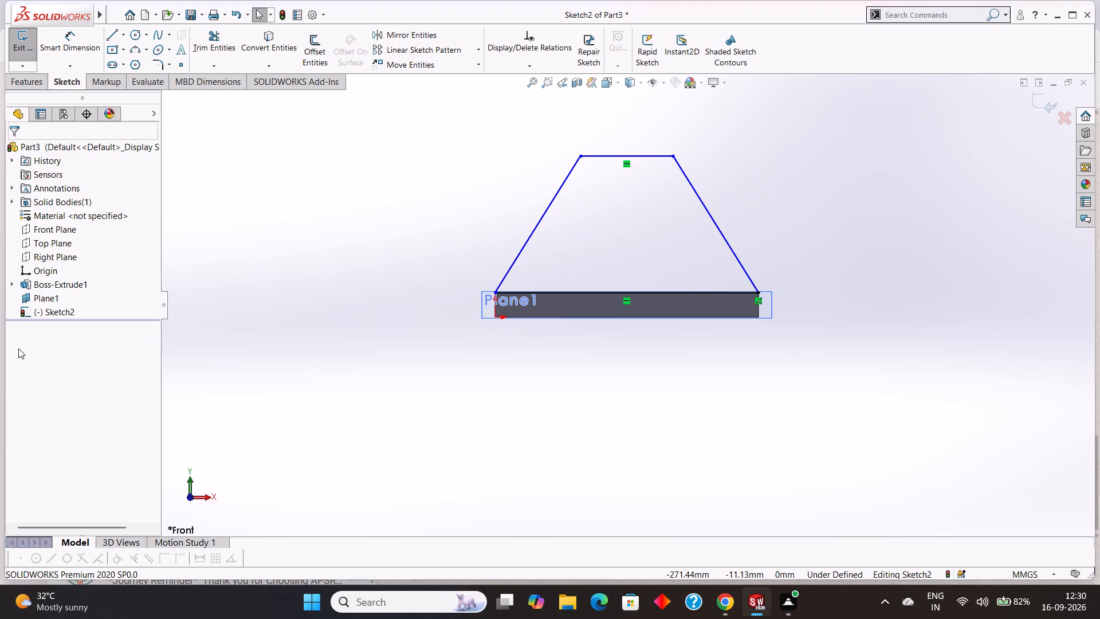
Hide Plane1.
left_click(64, 292)
left_click(55, 296)
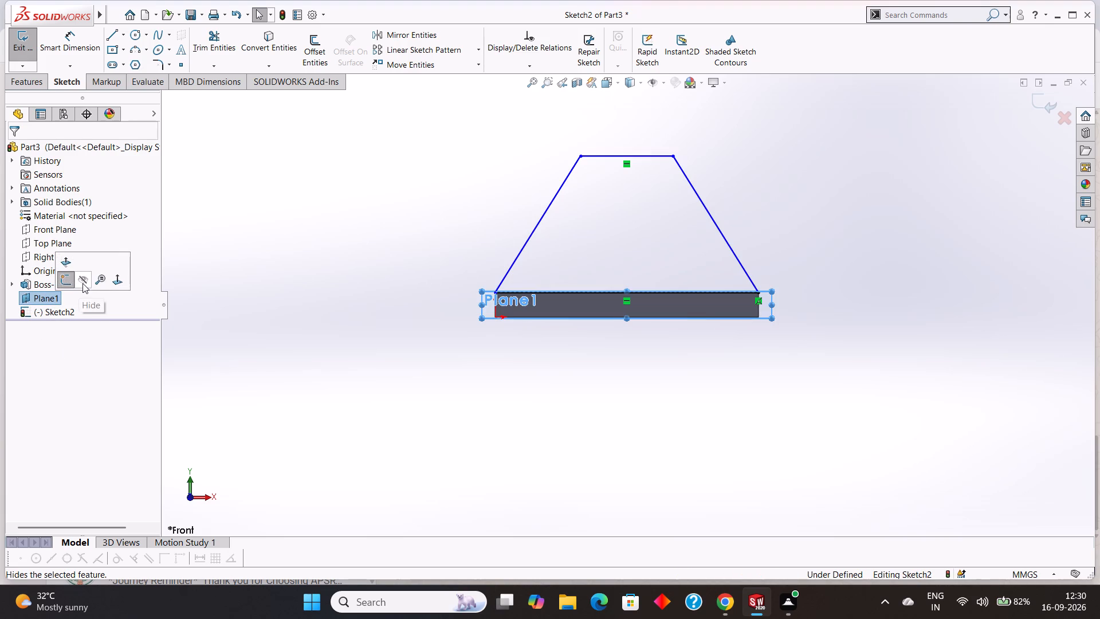
left_click(80, 281)
Extrude the trapezoid profile 20 mm blind from the sketch plane, merged with the bar.
middle_click_drag(930, 284, 927, 383)
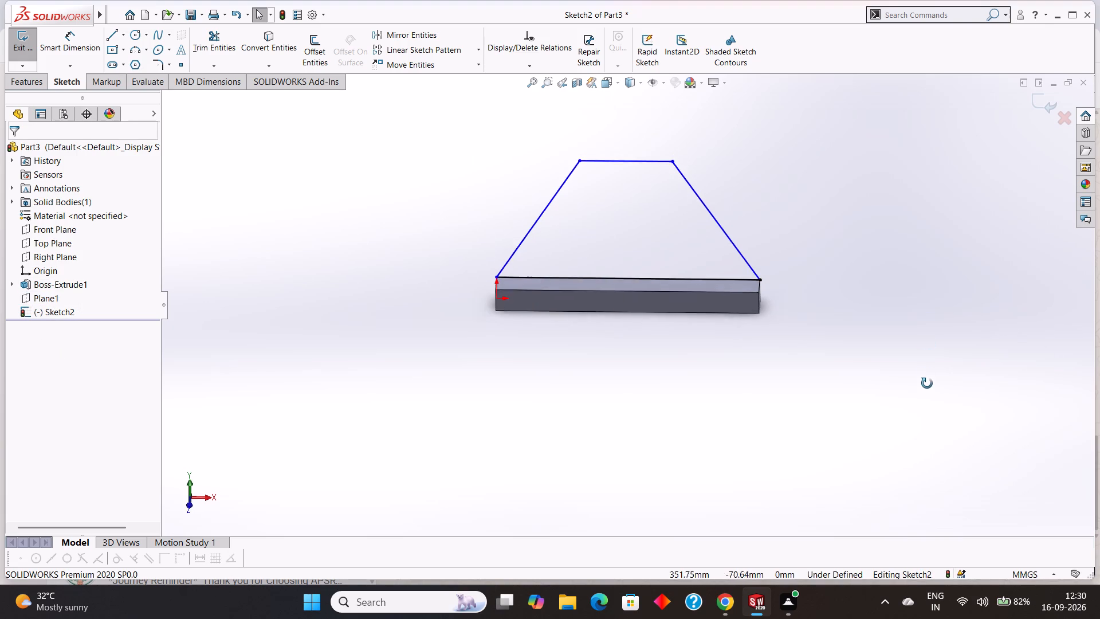
middle_click_drag(927, 383, 925, 397)
left_click(26, 77)
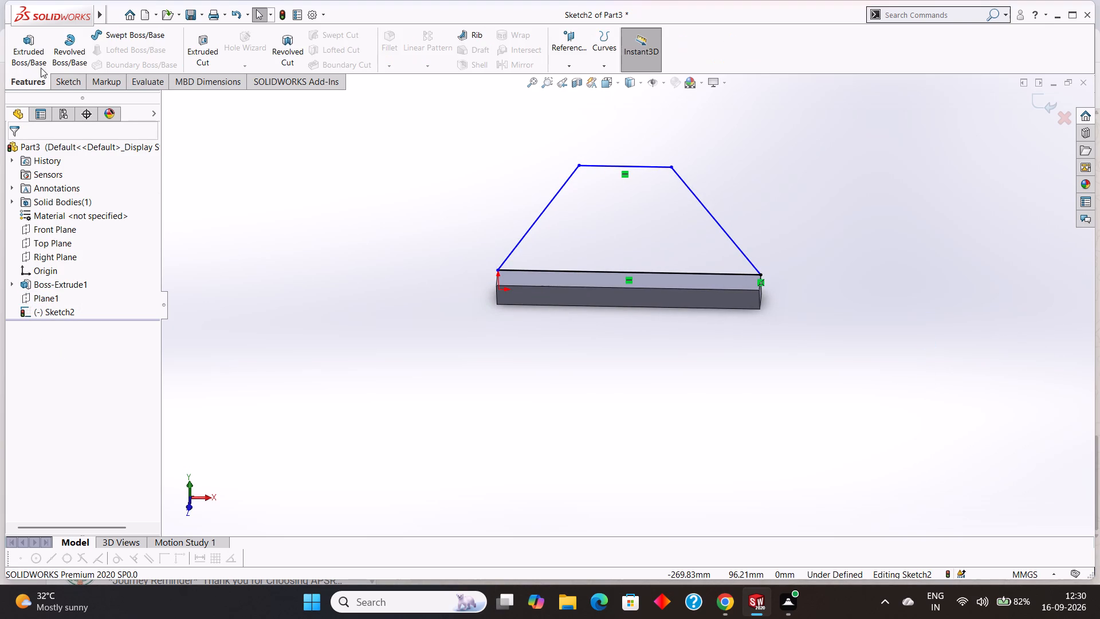
left_click(30, 49)
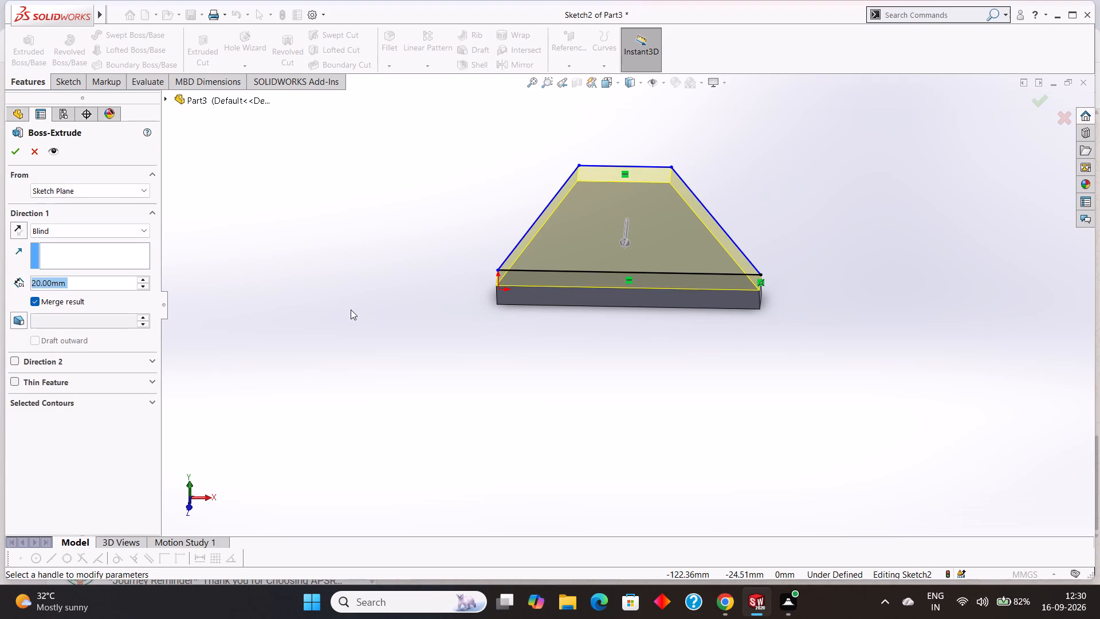
type("20")
key("Return")
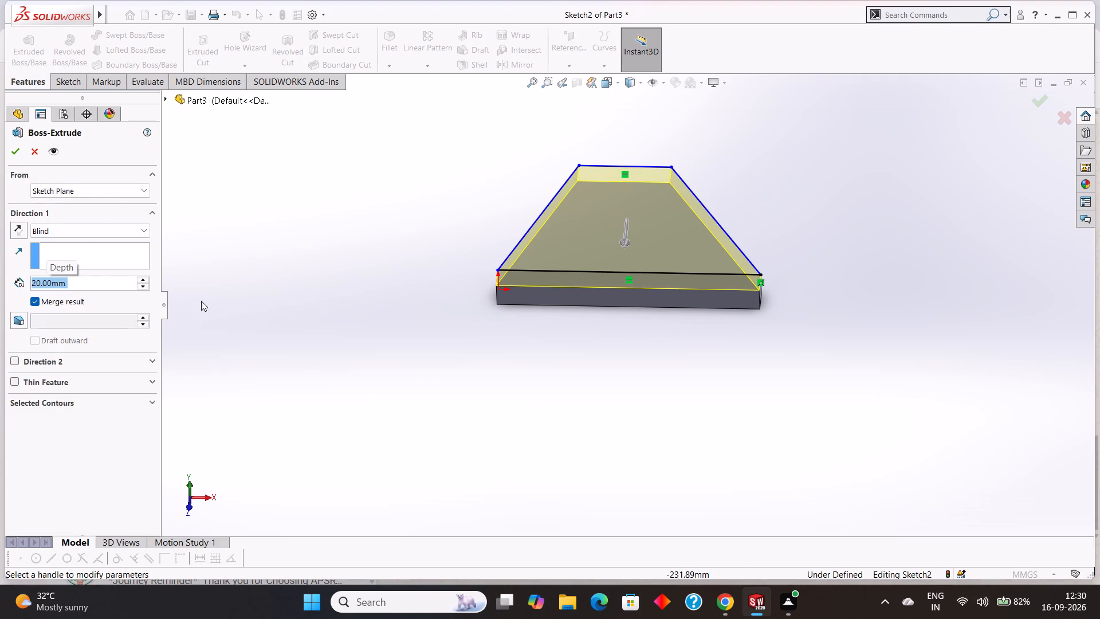
left_click(14, 150)
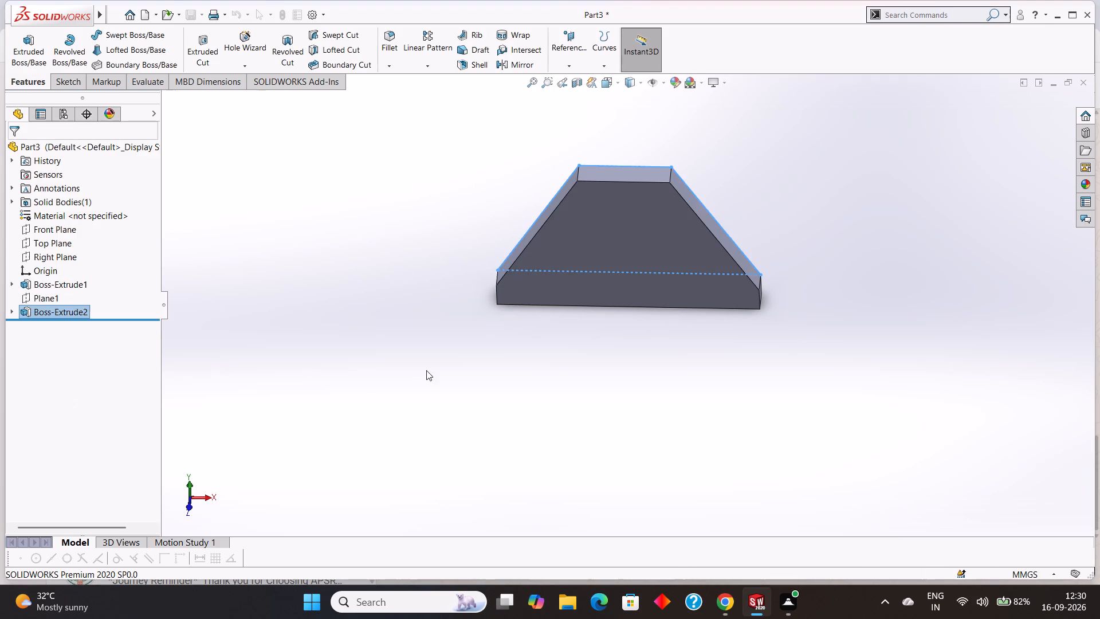
left_click(535, 426)
Start a new sketch on the solid's front face, viewed normal to that face.
middle_click_drag(773, 335, 779, 260)
scroll(779, 260, "up", 1)
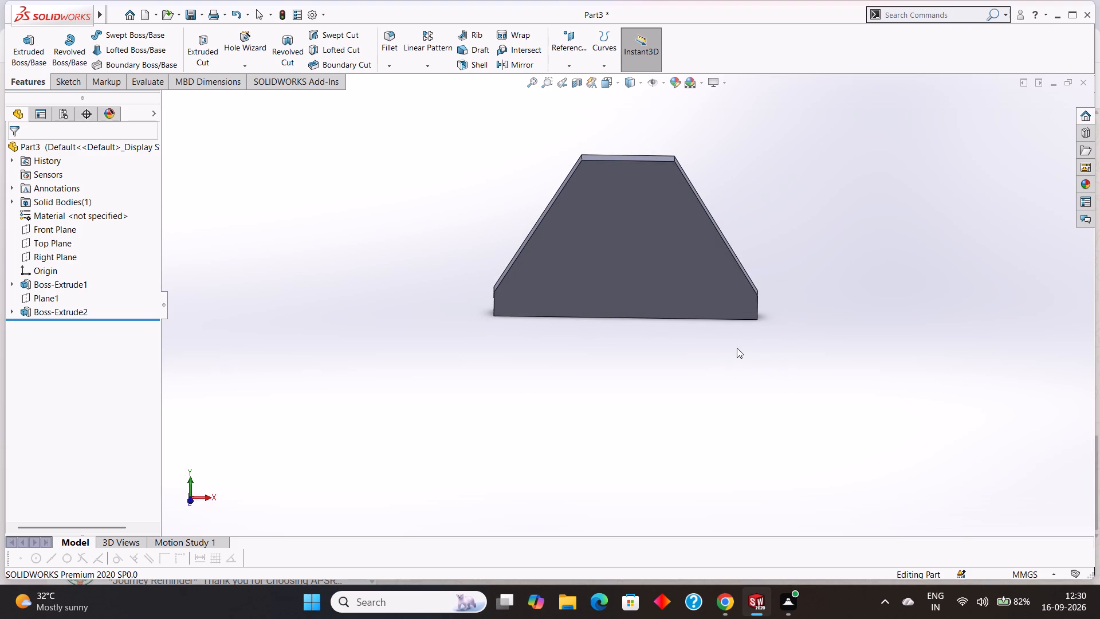
middle_click_drag(782, 369, 790, 322)
scroll(772, 378, "up", 1)
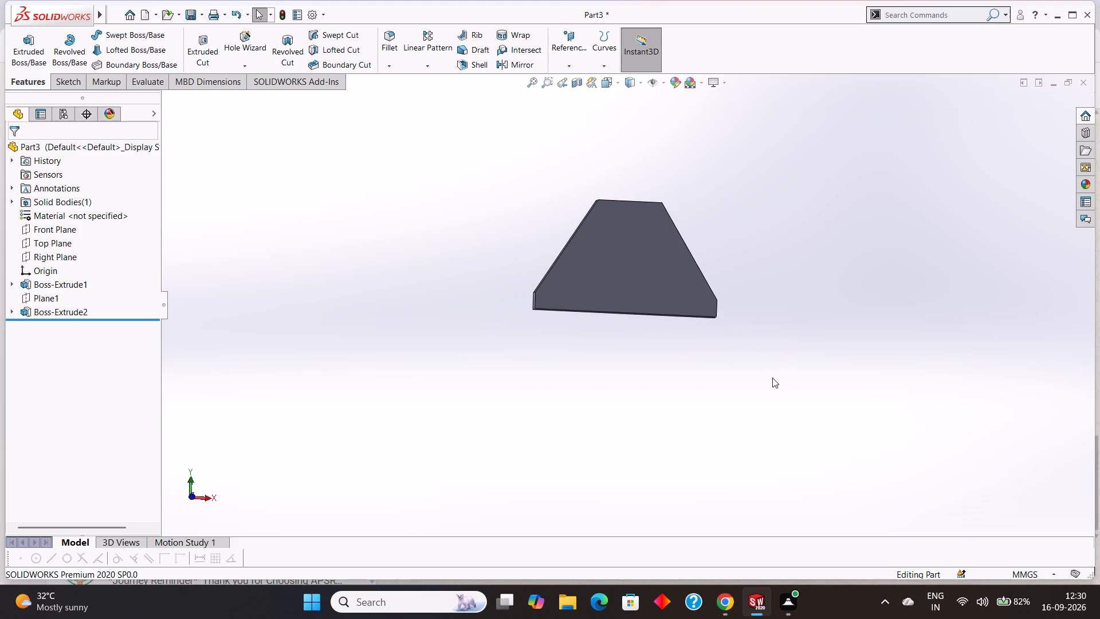
scroll(606, 355, "down", 2)
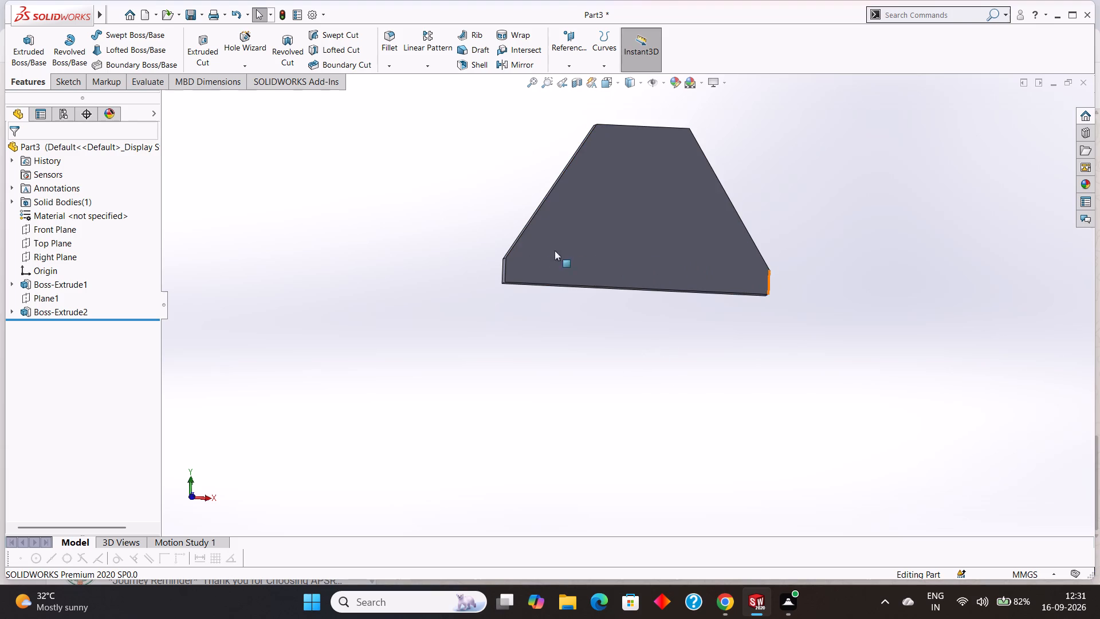
left_click(647, 215)
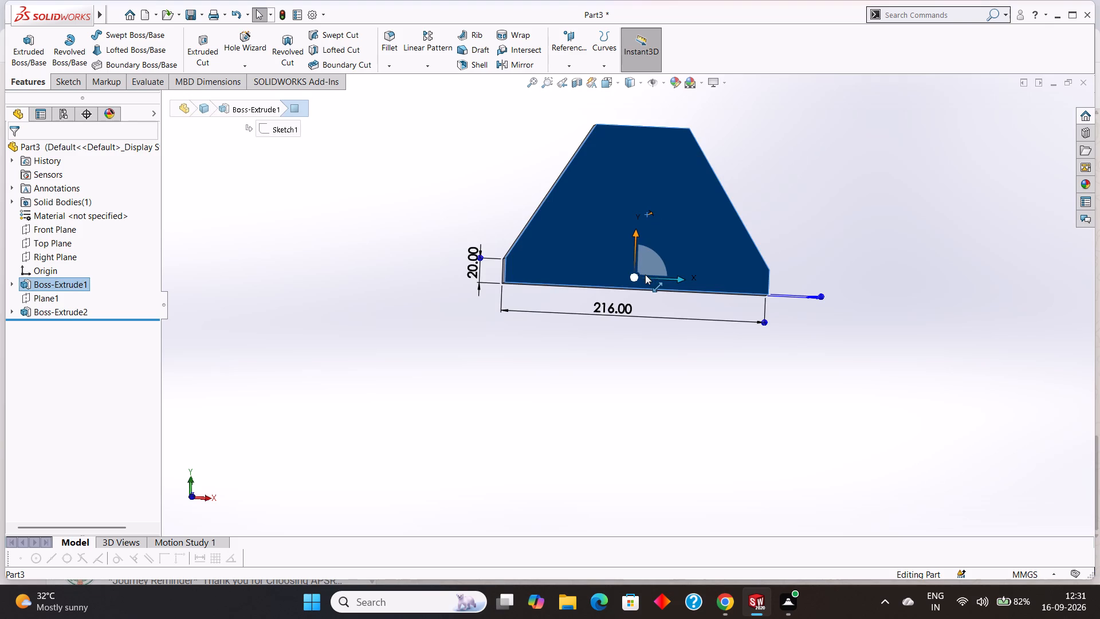
key("ctrl+8")
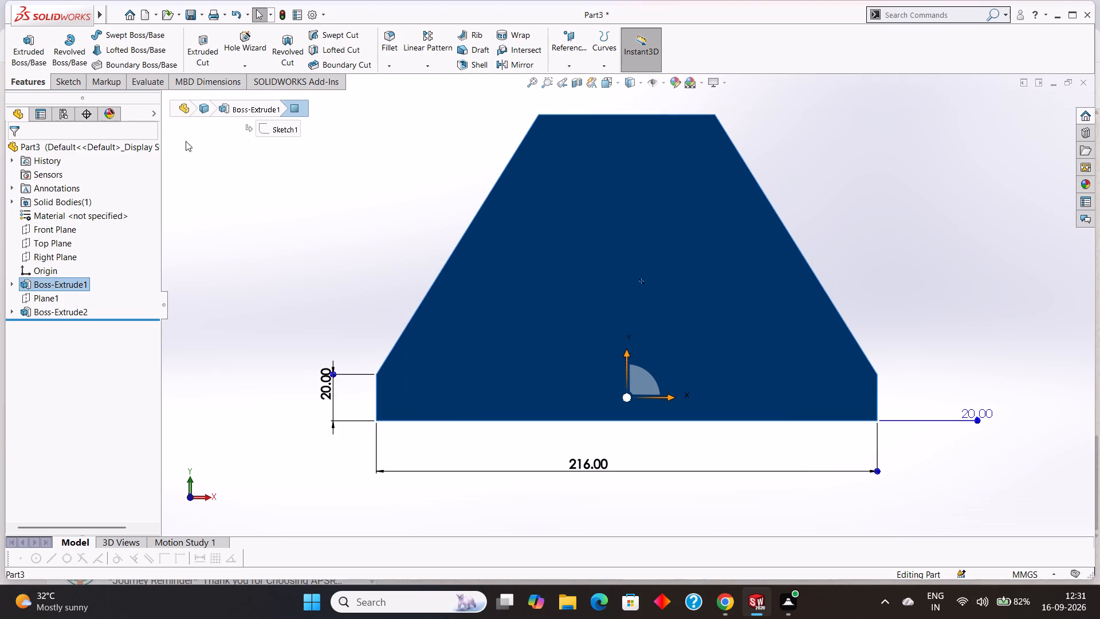
key("Escape")
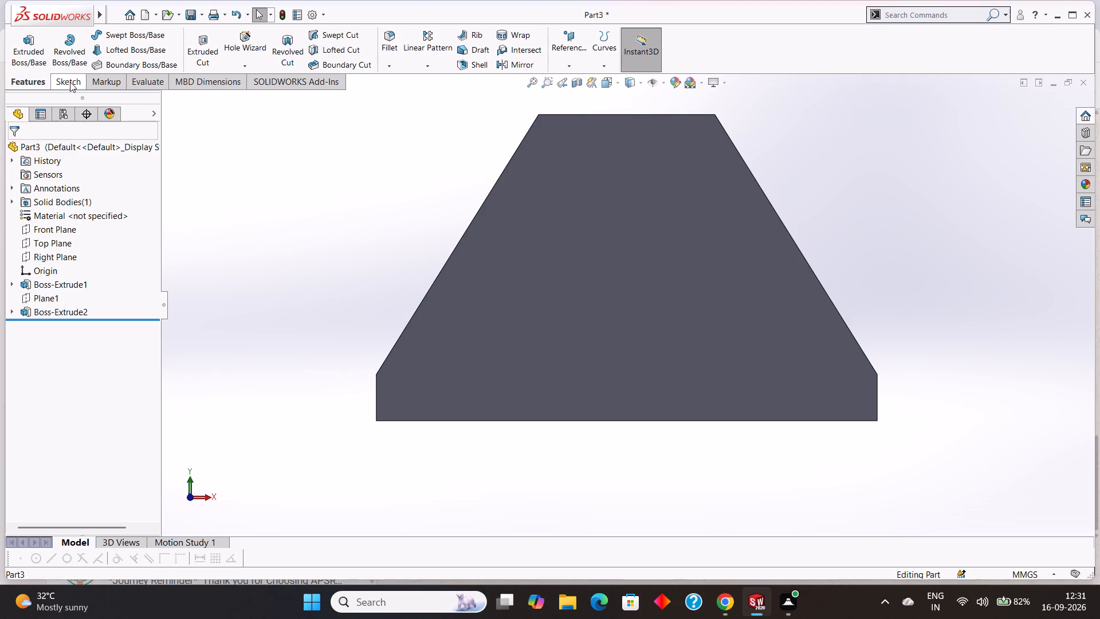
left_click(69, 80)
left_click(115, 34)
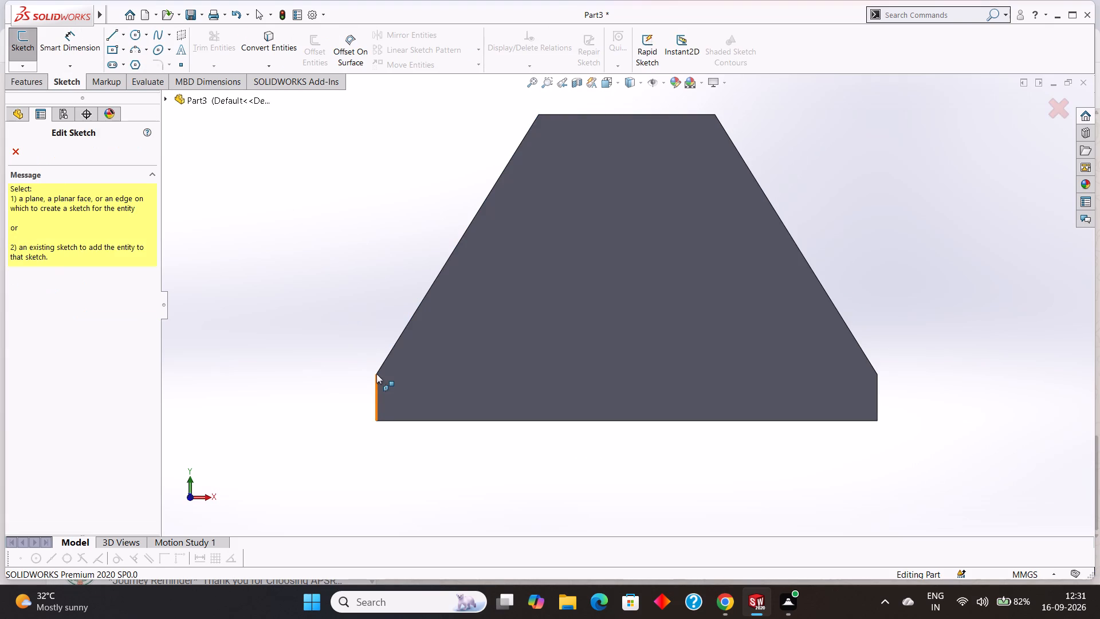
left_click(545, 283)
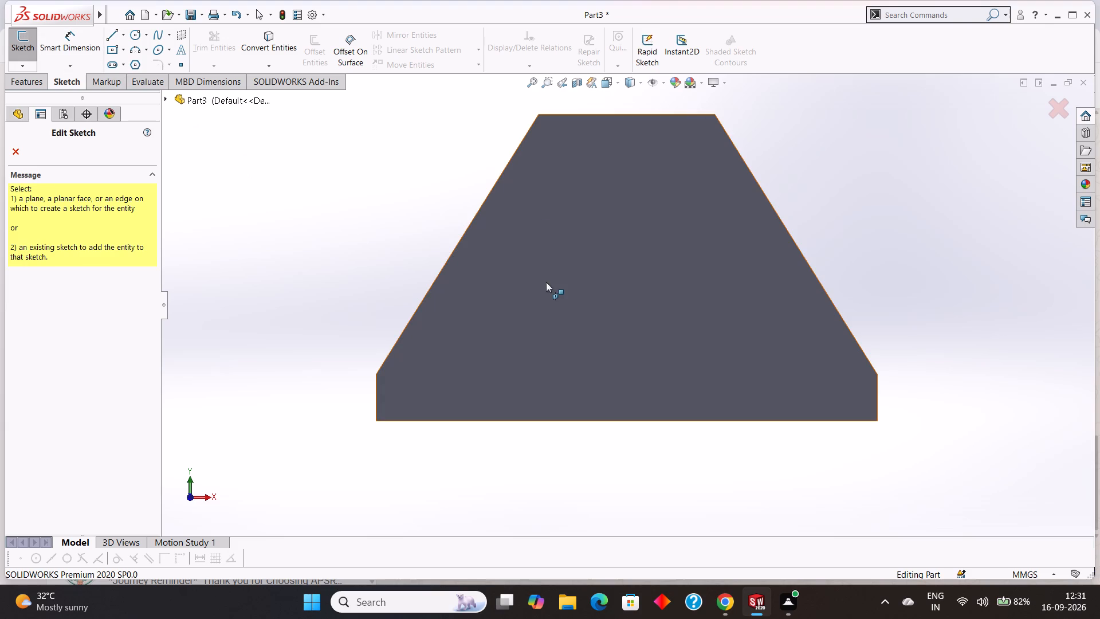
left_click(567, 288)
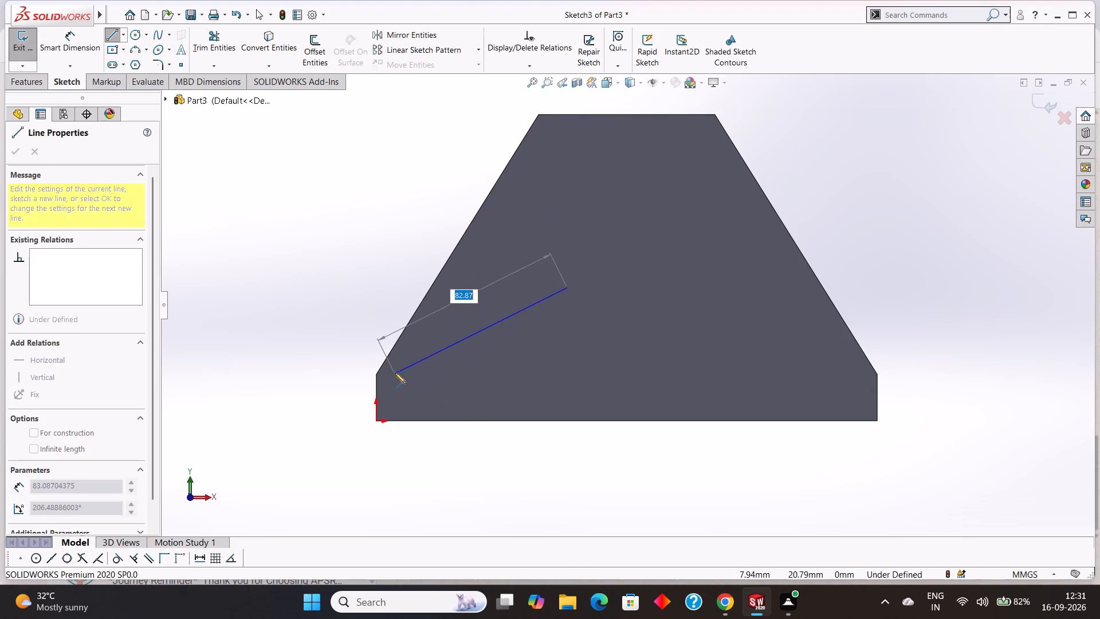
key("Escape")
Draw a 216 mm horizontal line across the front face between the two corners where the slanted edges meet the vertical sides.
left_click(110, 35)
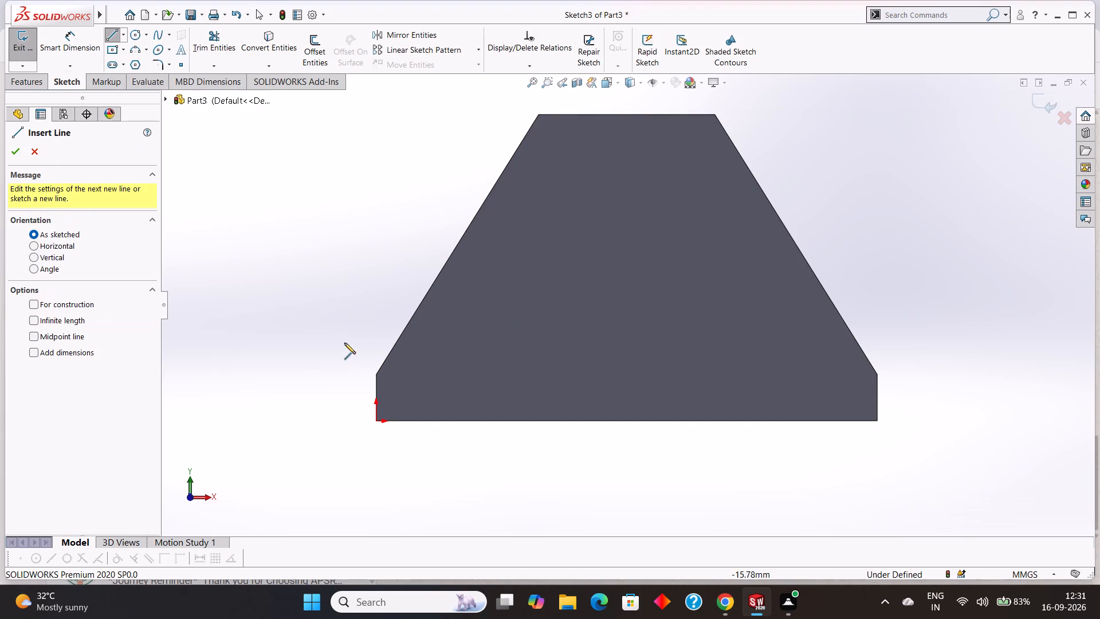
left_click(377, 375)
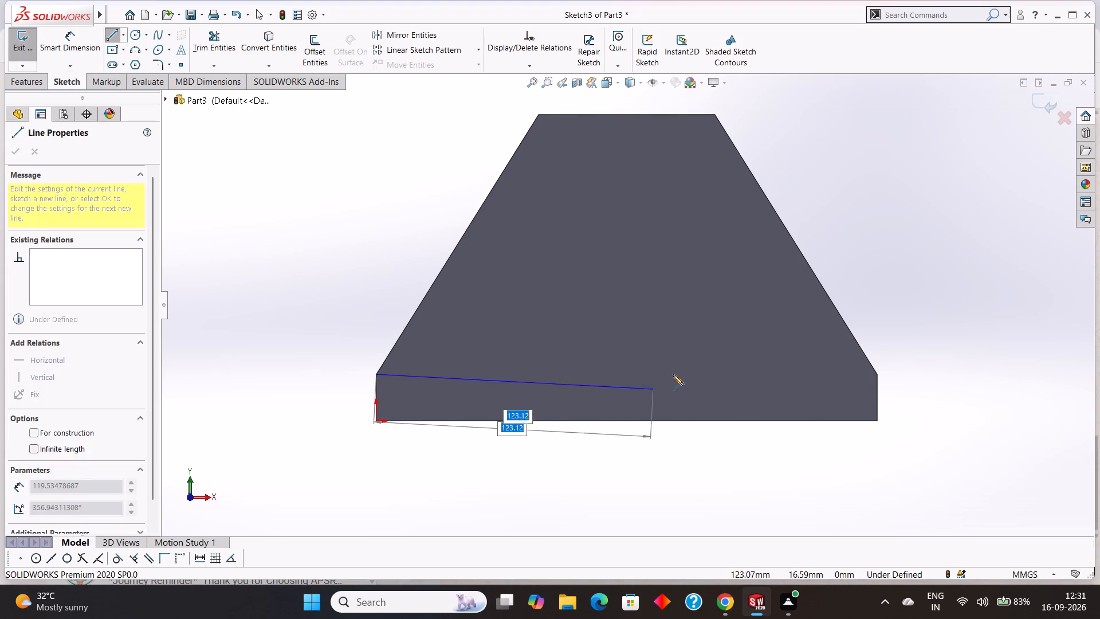
left_click(874, 374)
right_click(895, 322)
left_click(922, 330)
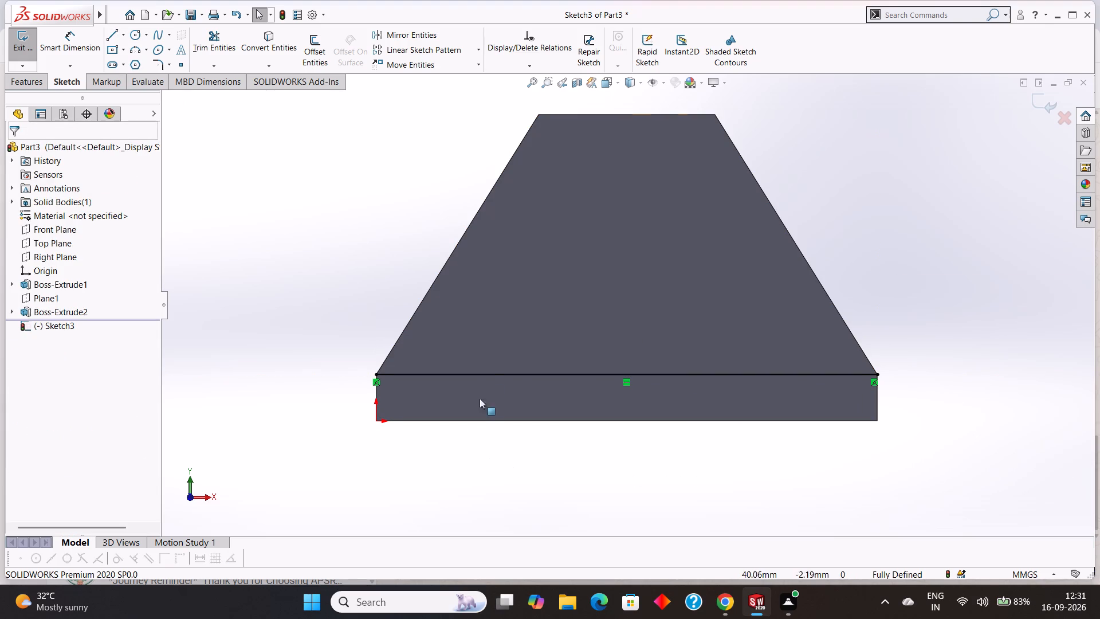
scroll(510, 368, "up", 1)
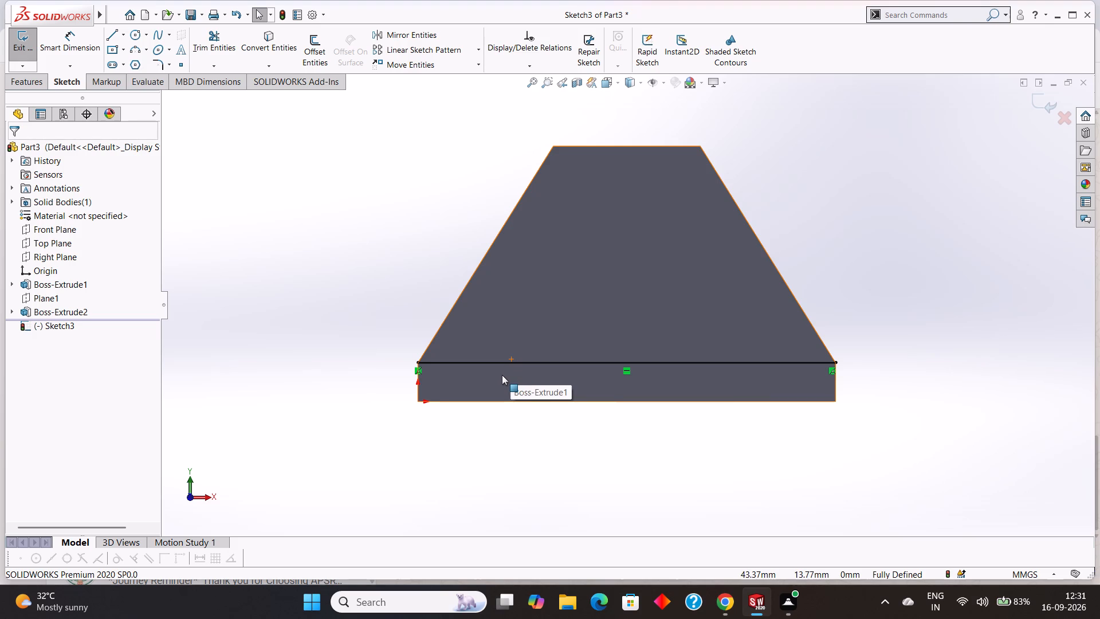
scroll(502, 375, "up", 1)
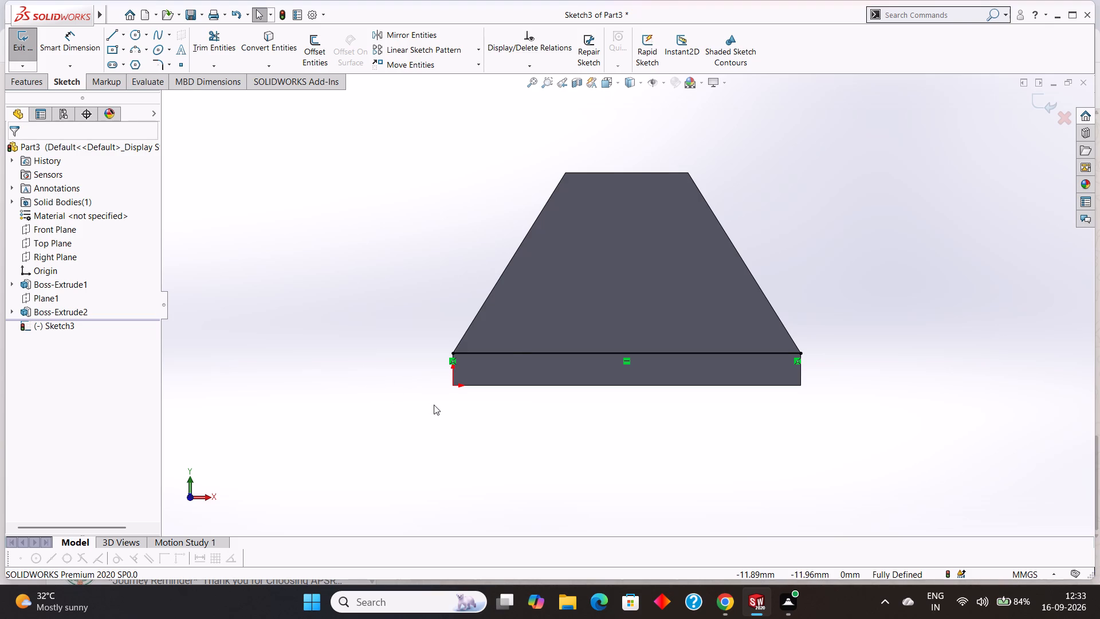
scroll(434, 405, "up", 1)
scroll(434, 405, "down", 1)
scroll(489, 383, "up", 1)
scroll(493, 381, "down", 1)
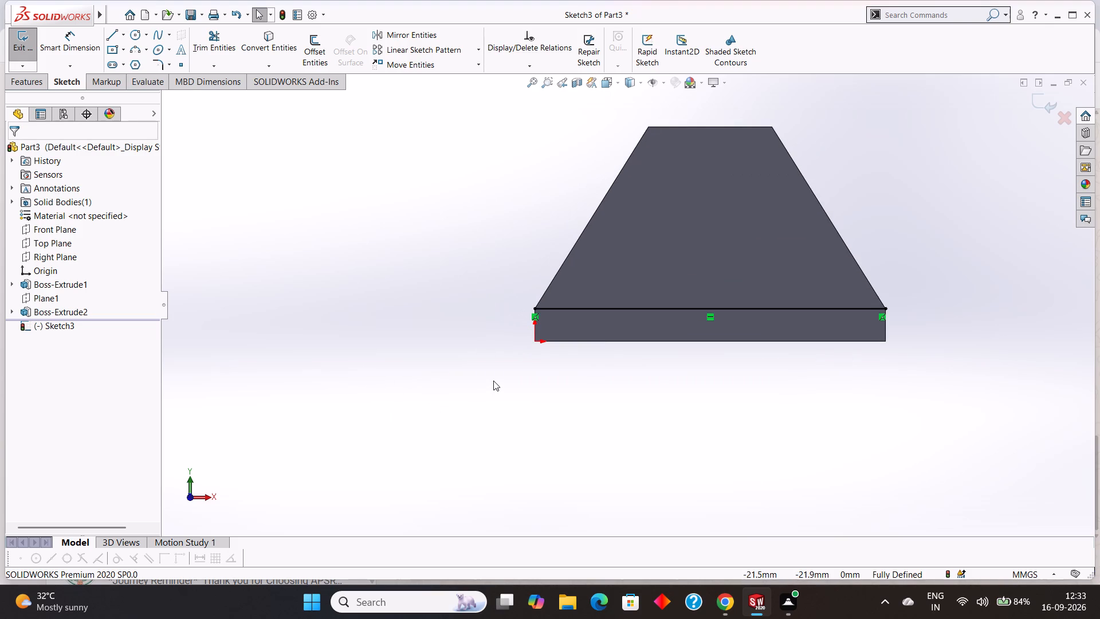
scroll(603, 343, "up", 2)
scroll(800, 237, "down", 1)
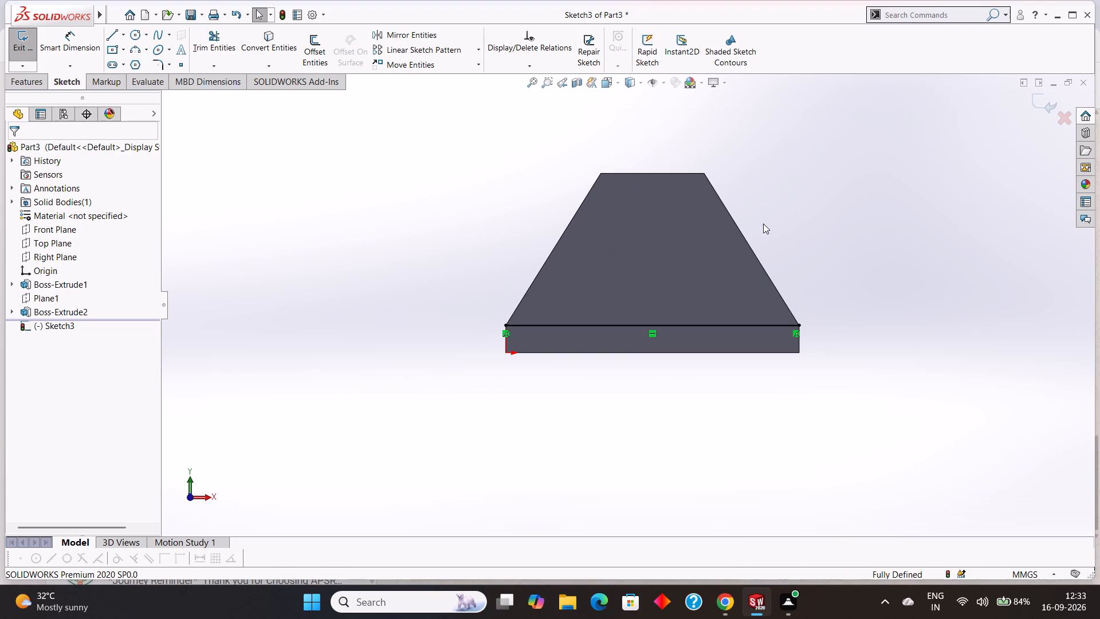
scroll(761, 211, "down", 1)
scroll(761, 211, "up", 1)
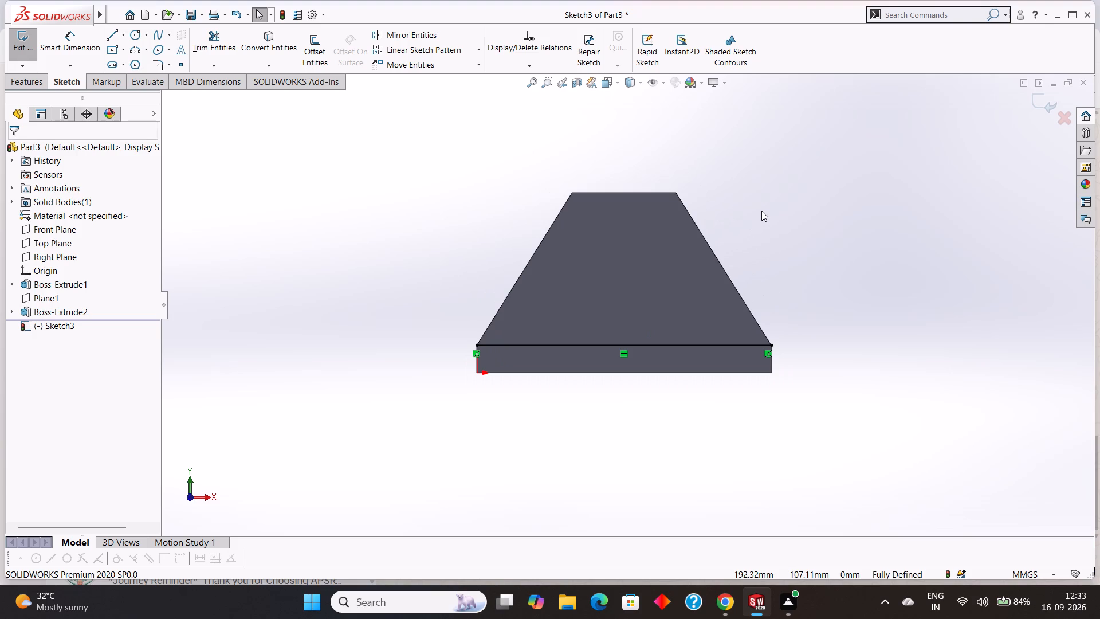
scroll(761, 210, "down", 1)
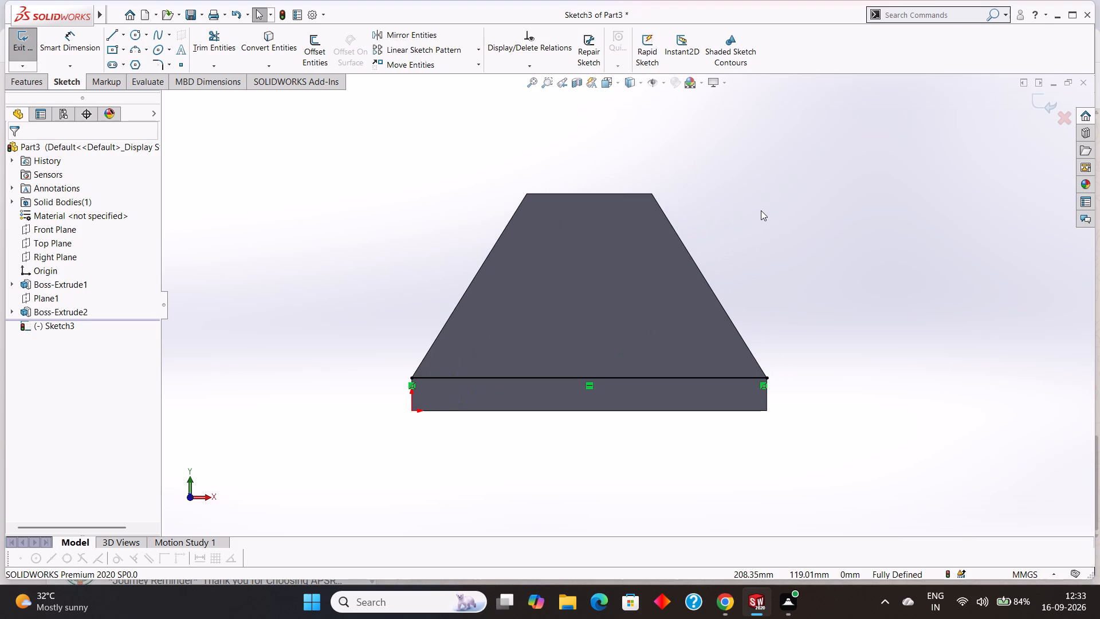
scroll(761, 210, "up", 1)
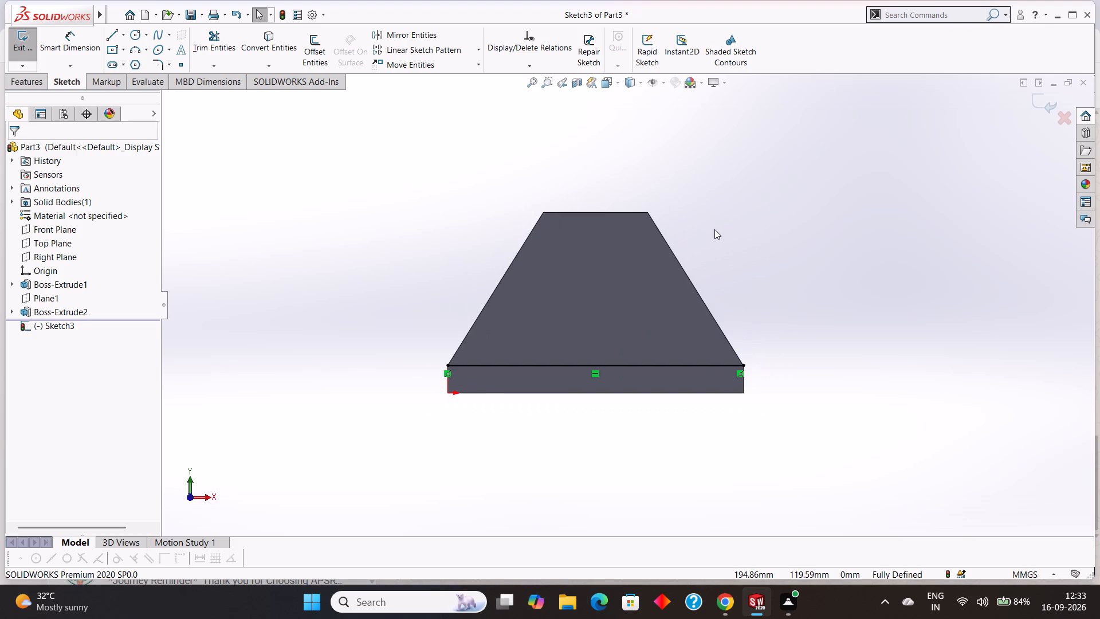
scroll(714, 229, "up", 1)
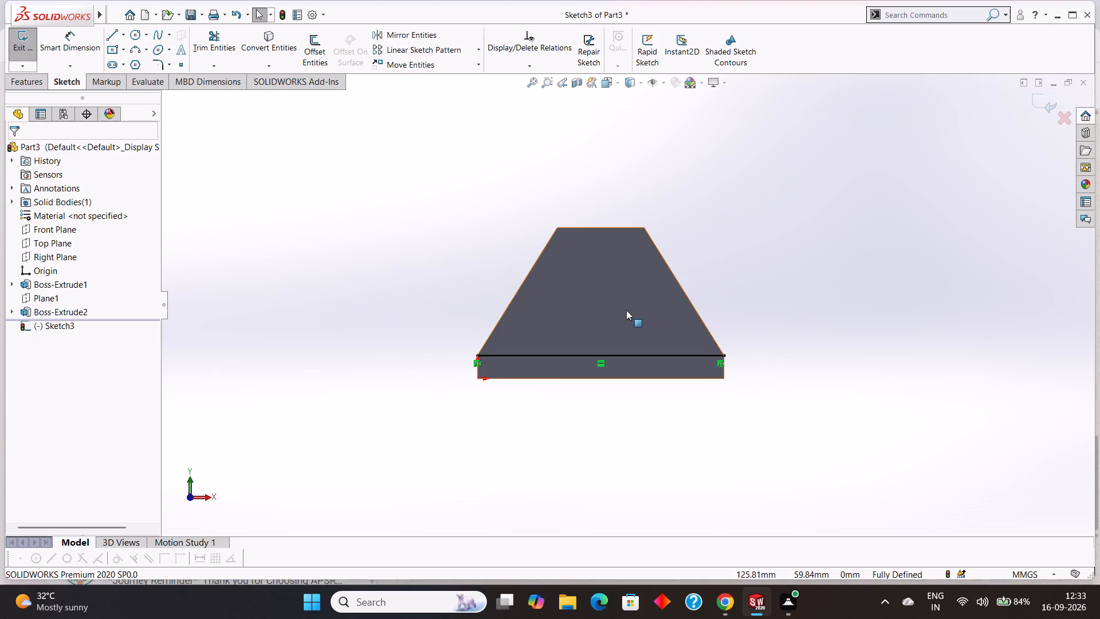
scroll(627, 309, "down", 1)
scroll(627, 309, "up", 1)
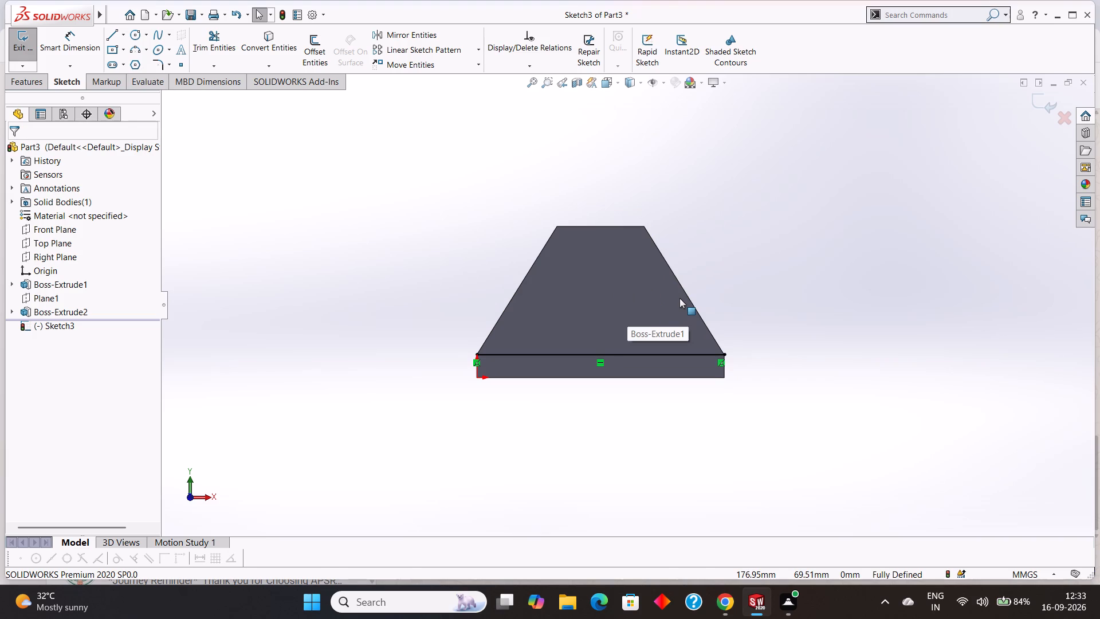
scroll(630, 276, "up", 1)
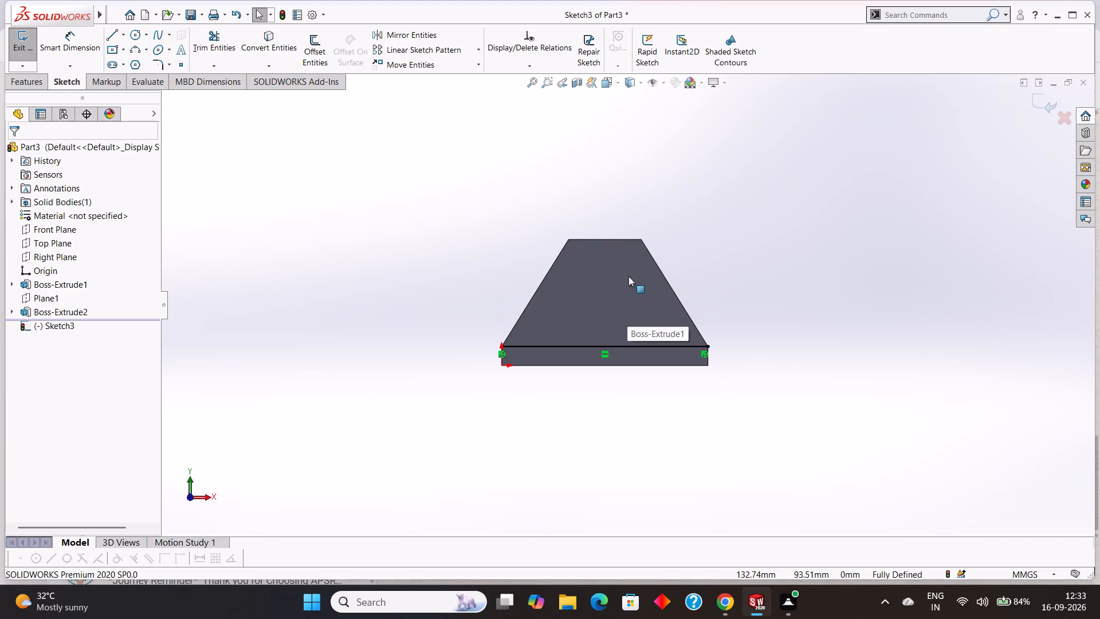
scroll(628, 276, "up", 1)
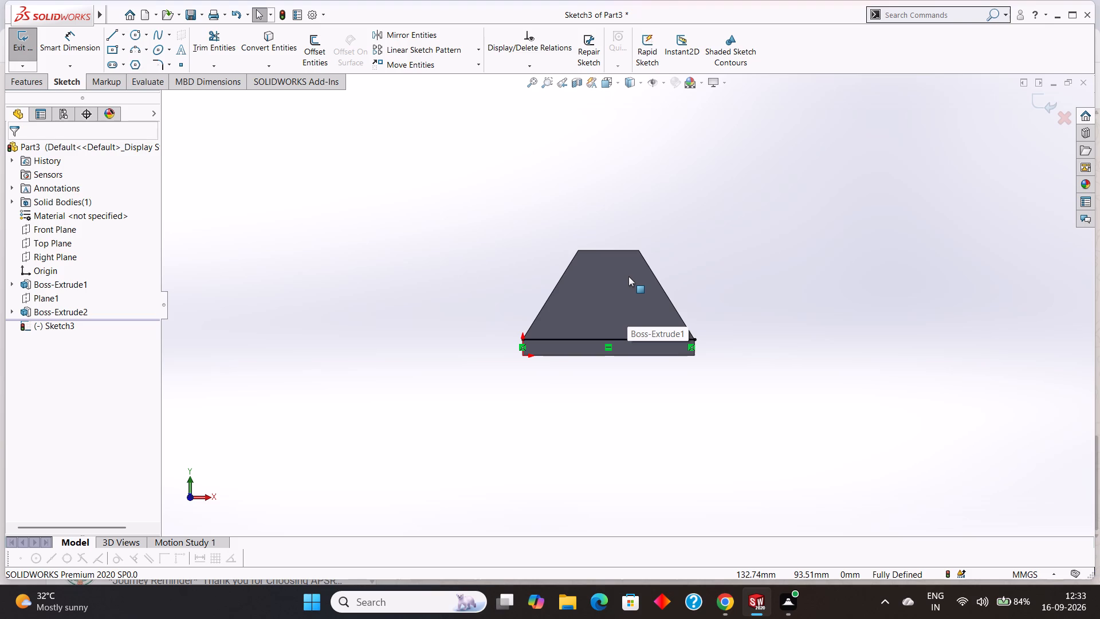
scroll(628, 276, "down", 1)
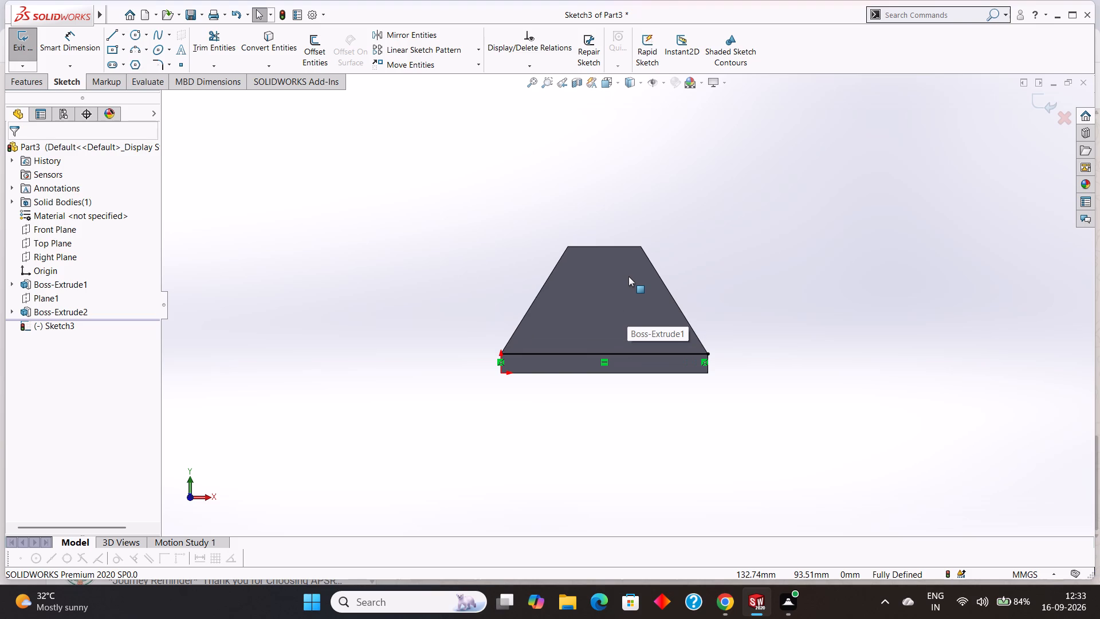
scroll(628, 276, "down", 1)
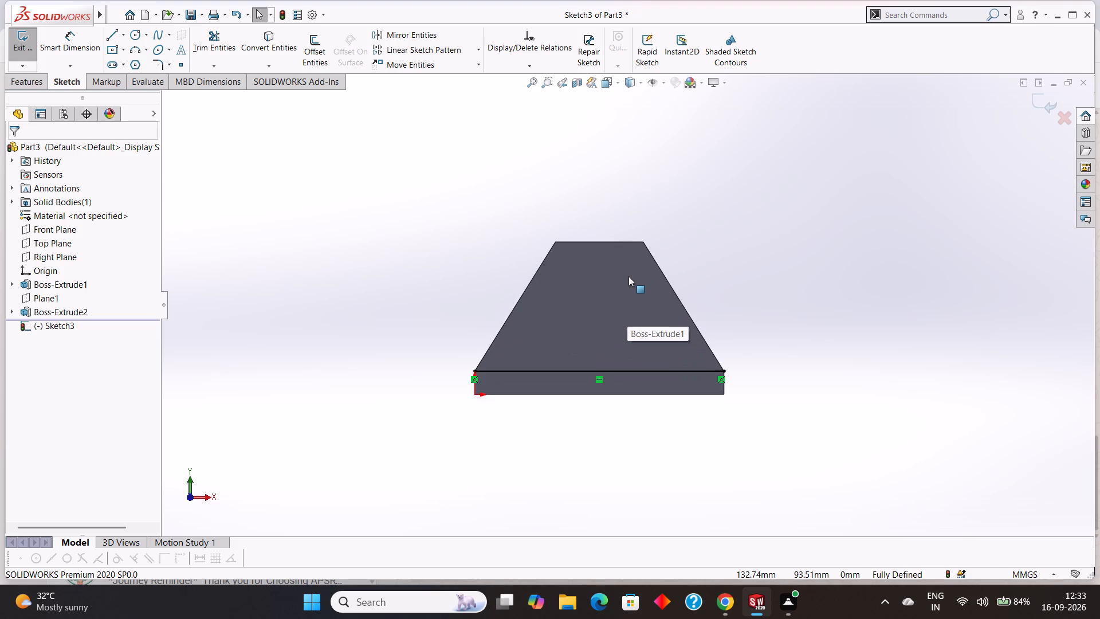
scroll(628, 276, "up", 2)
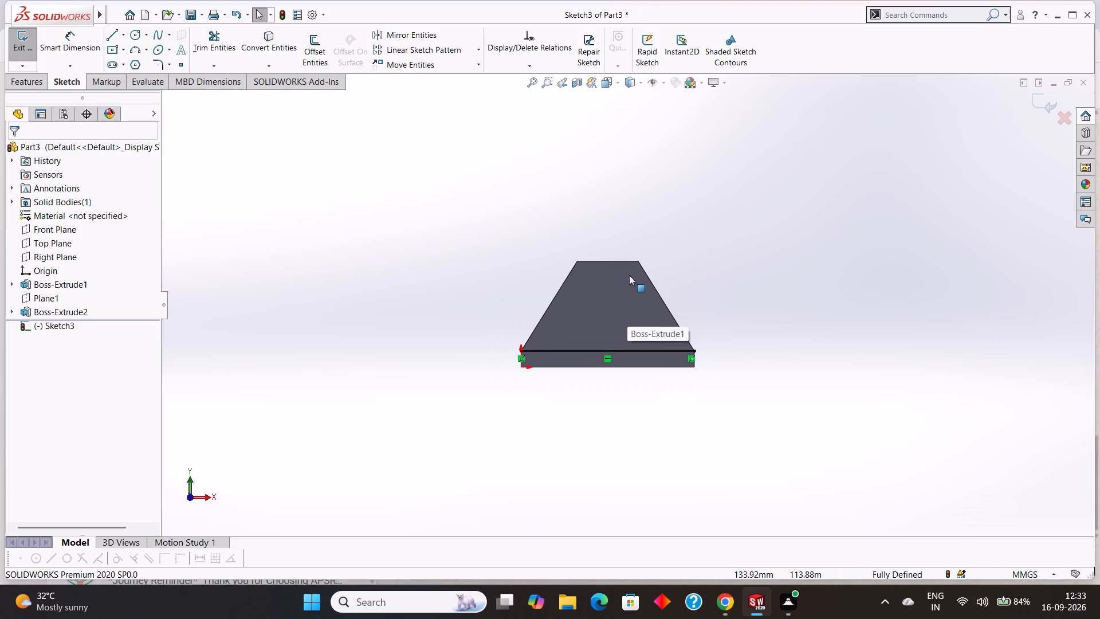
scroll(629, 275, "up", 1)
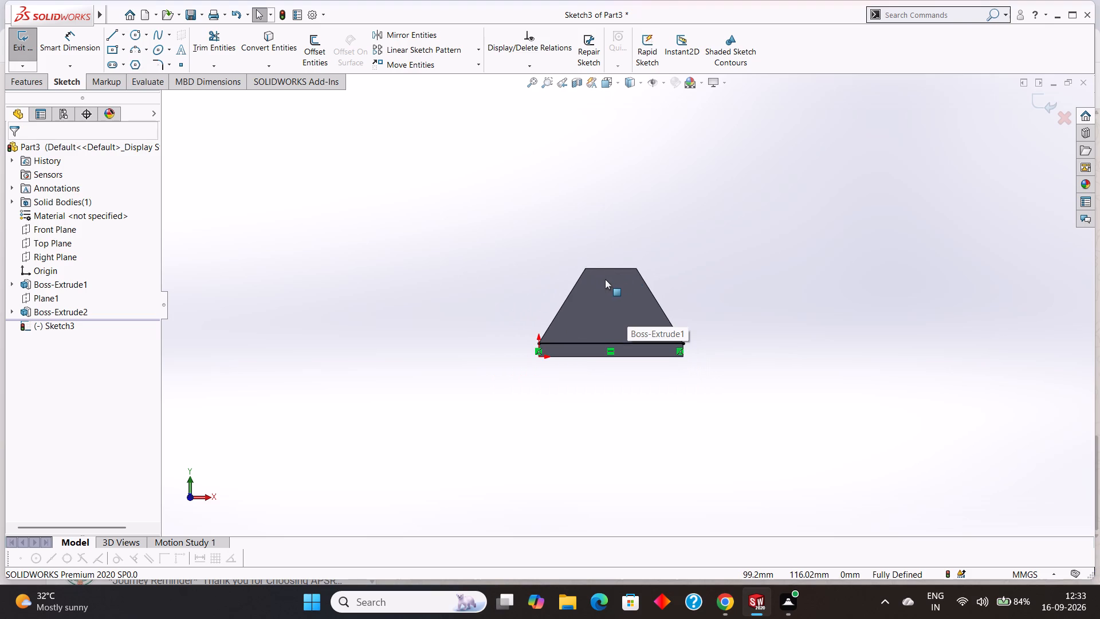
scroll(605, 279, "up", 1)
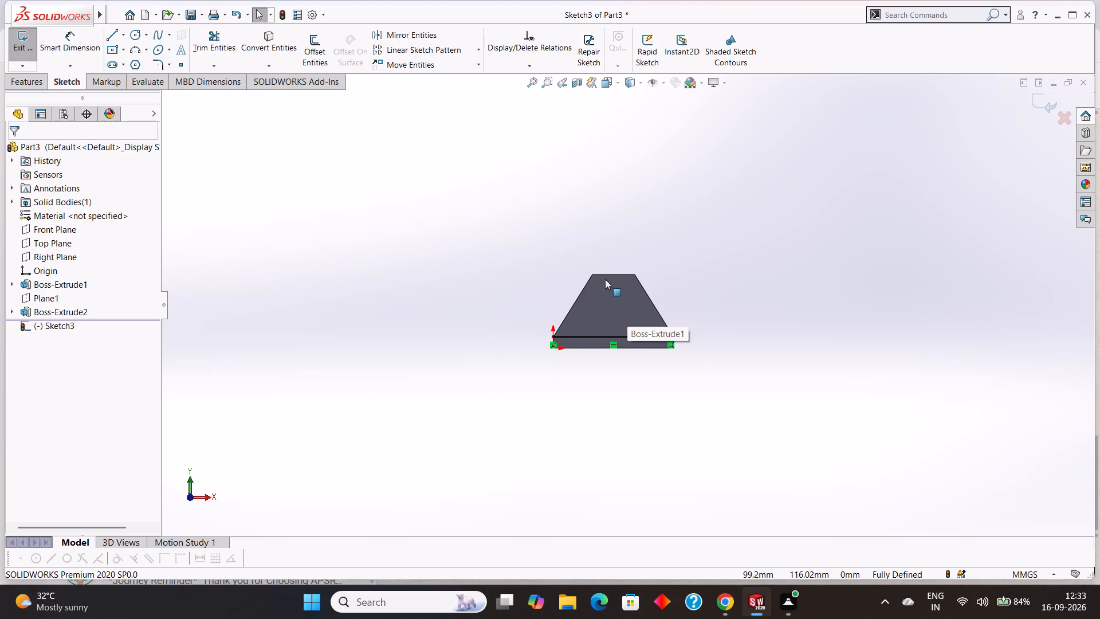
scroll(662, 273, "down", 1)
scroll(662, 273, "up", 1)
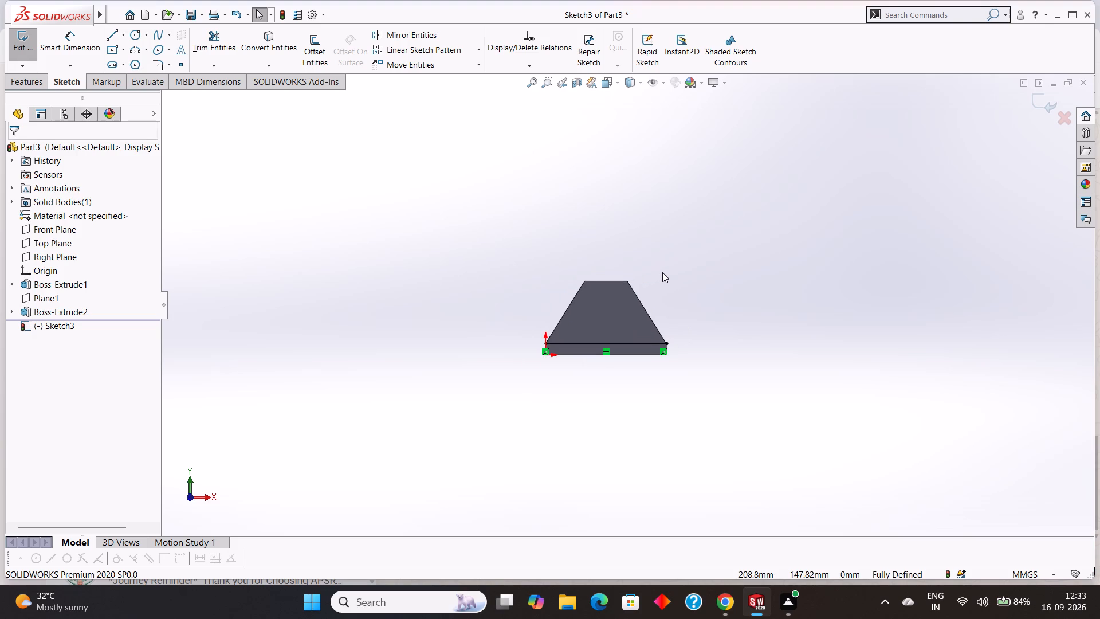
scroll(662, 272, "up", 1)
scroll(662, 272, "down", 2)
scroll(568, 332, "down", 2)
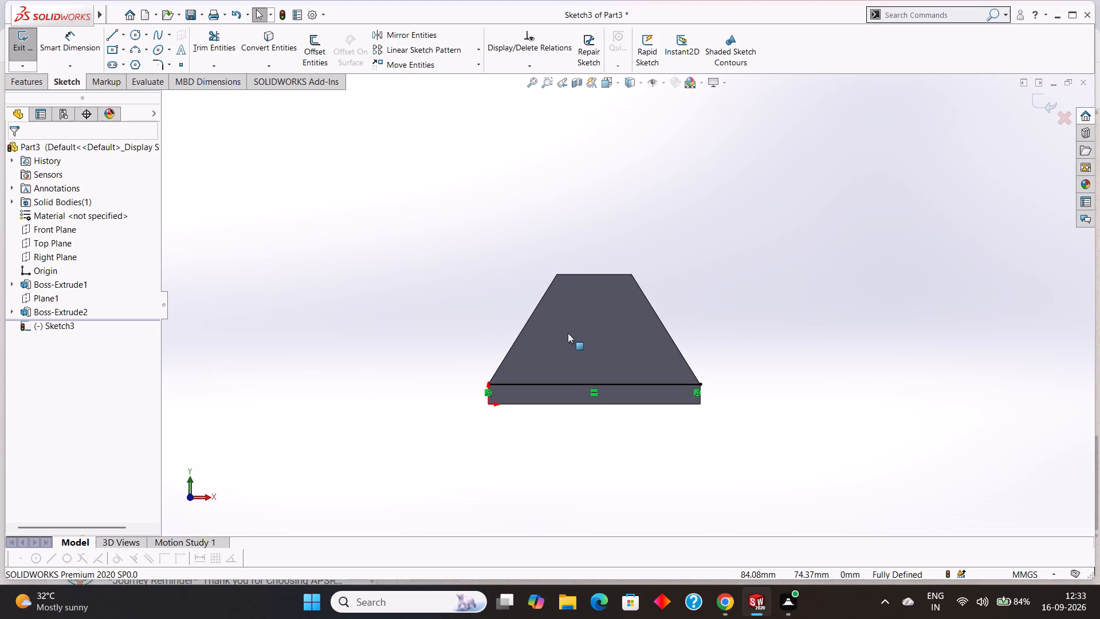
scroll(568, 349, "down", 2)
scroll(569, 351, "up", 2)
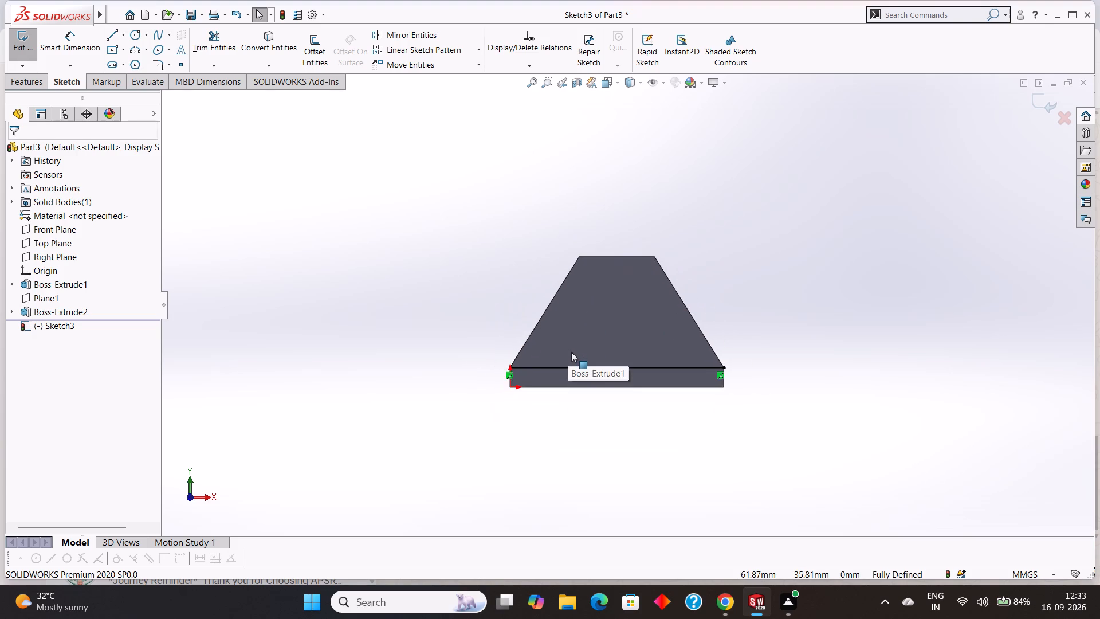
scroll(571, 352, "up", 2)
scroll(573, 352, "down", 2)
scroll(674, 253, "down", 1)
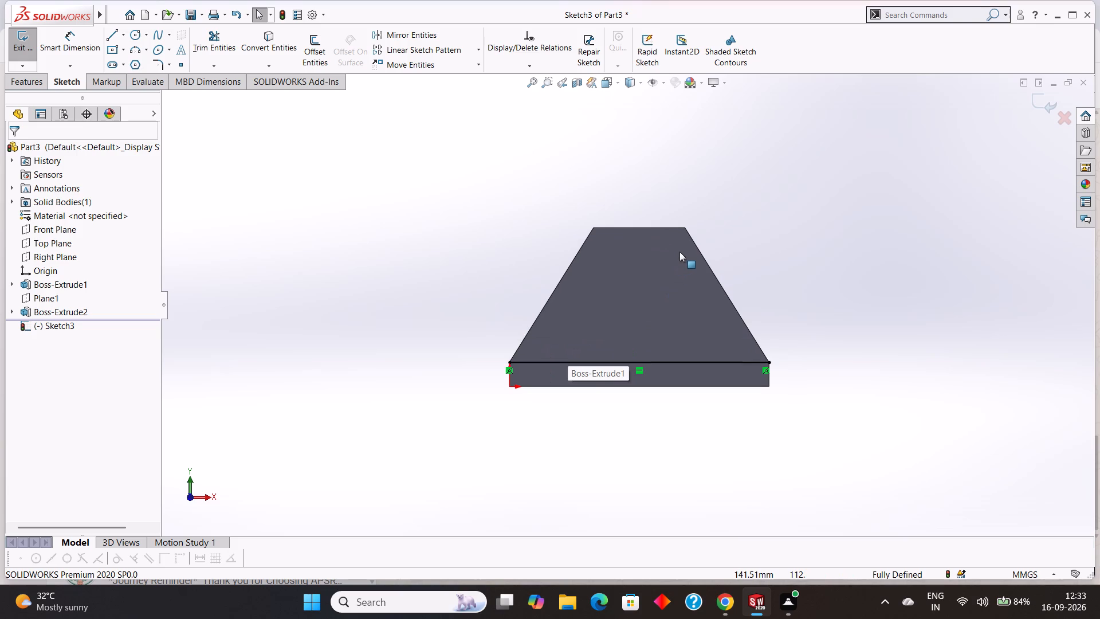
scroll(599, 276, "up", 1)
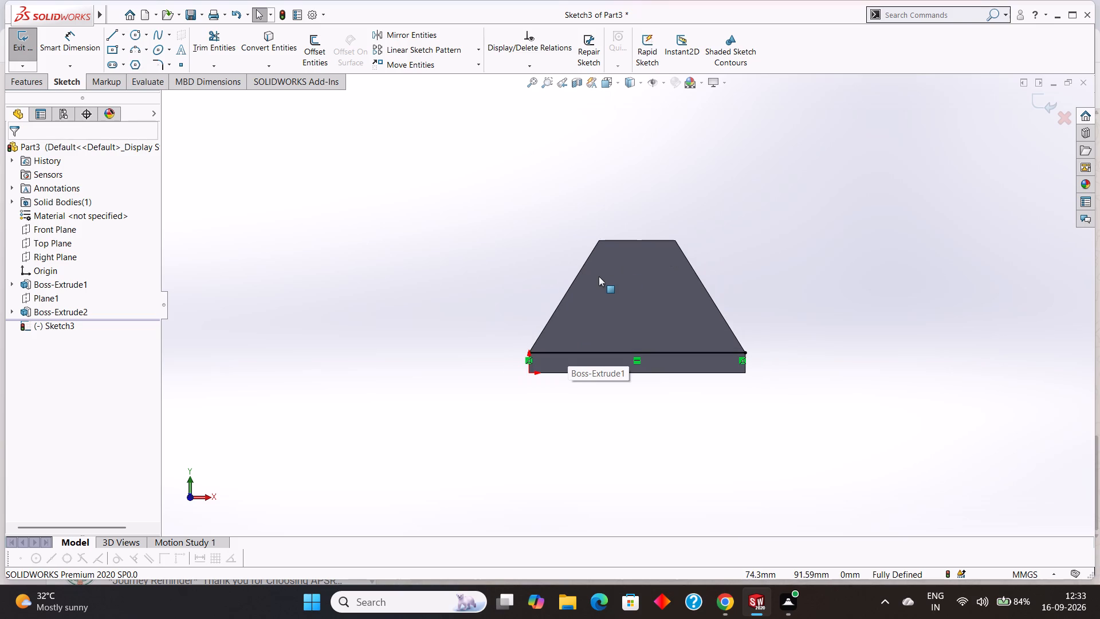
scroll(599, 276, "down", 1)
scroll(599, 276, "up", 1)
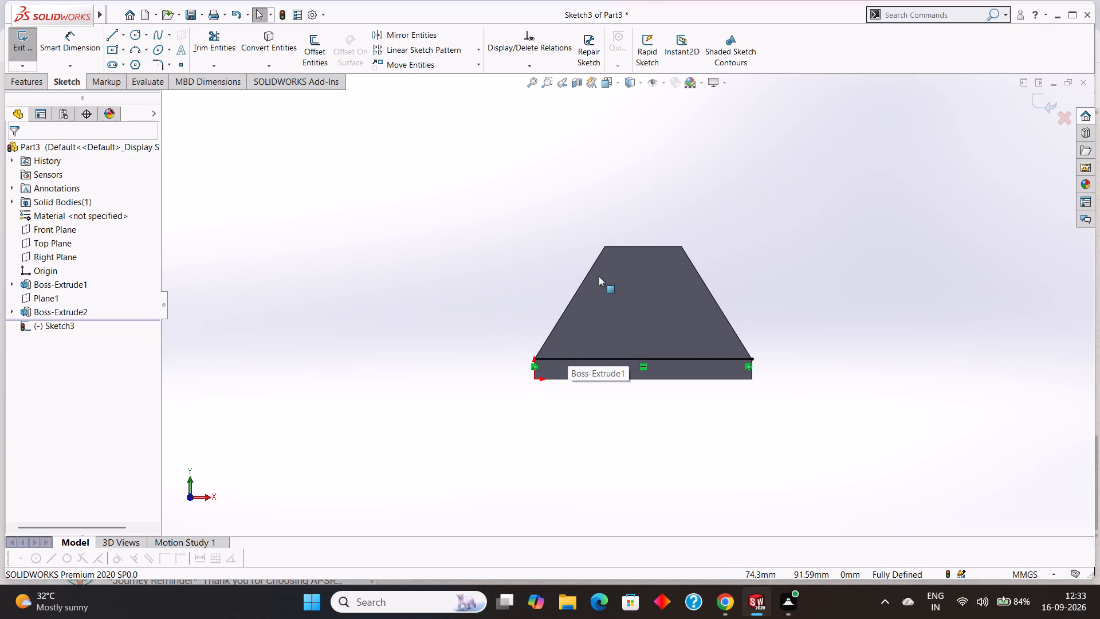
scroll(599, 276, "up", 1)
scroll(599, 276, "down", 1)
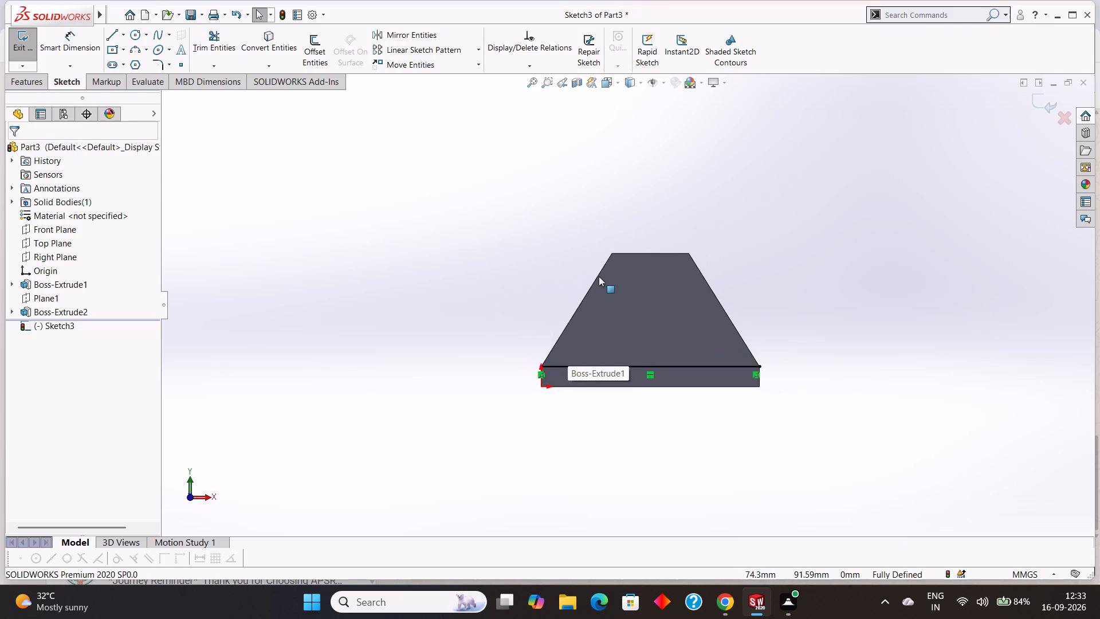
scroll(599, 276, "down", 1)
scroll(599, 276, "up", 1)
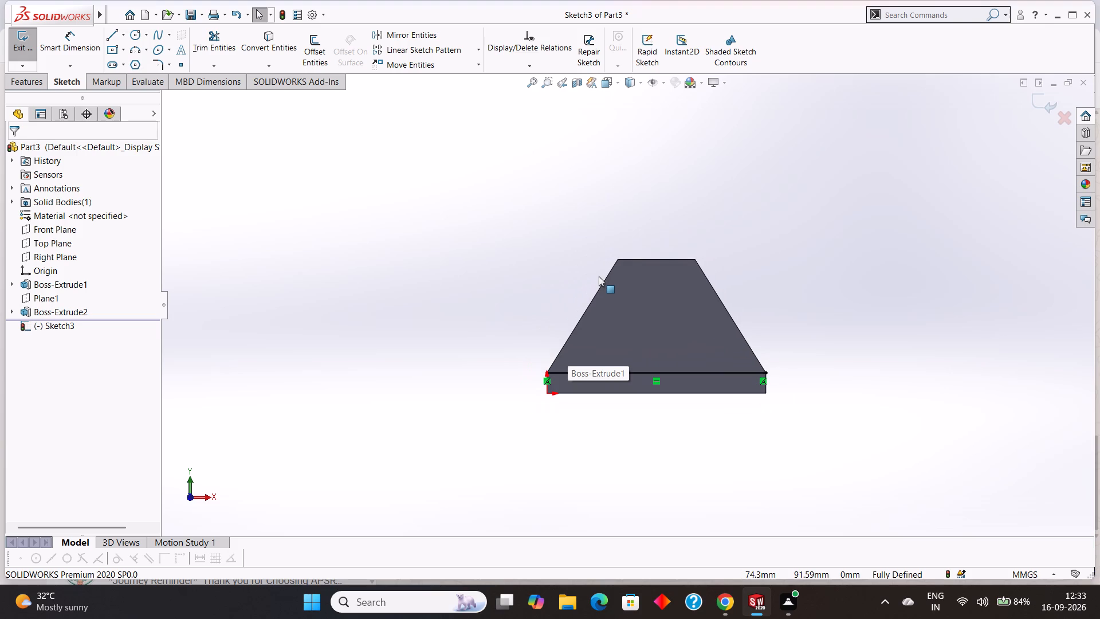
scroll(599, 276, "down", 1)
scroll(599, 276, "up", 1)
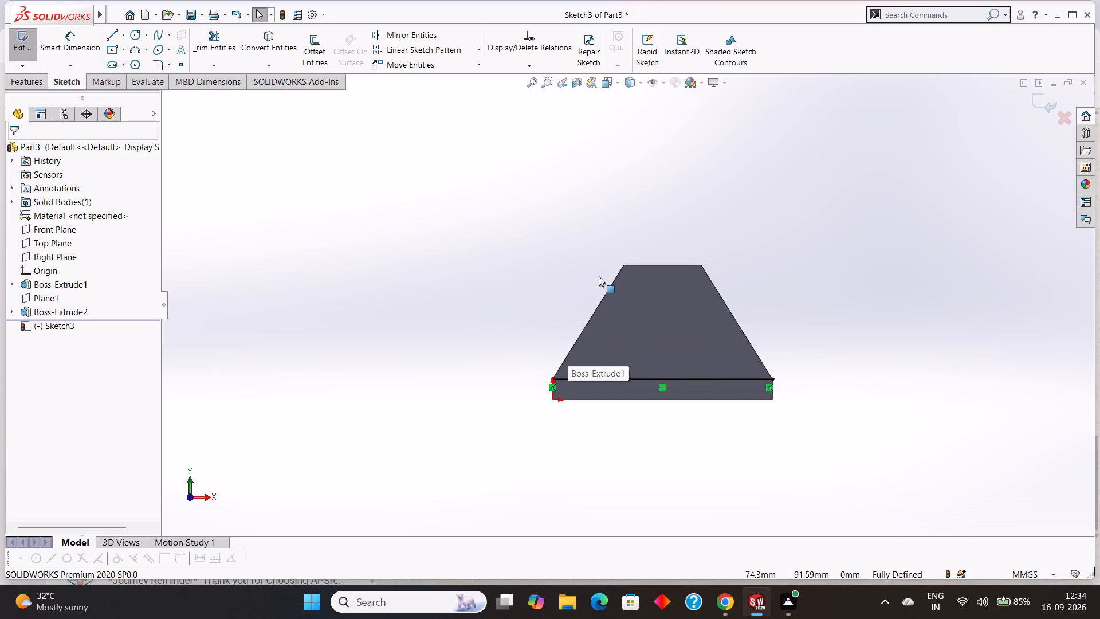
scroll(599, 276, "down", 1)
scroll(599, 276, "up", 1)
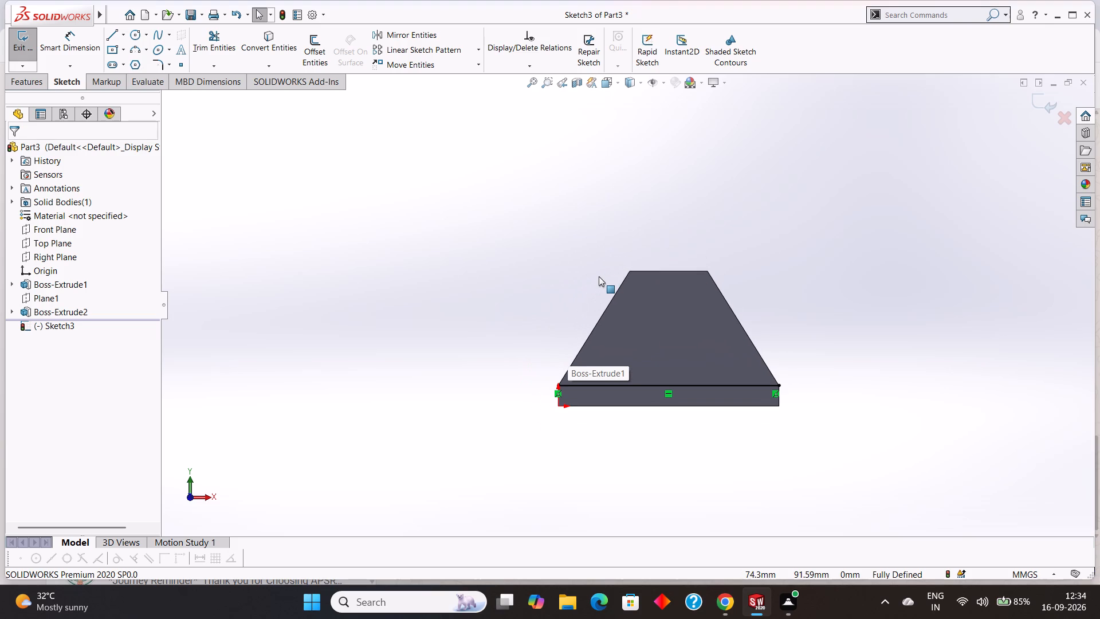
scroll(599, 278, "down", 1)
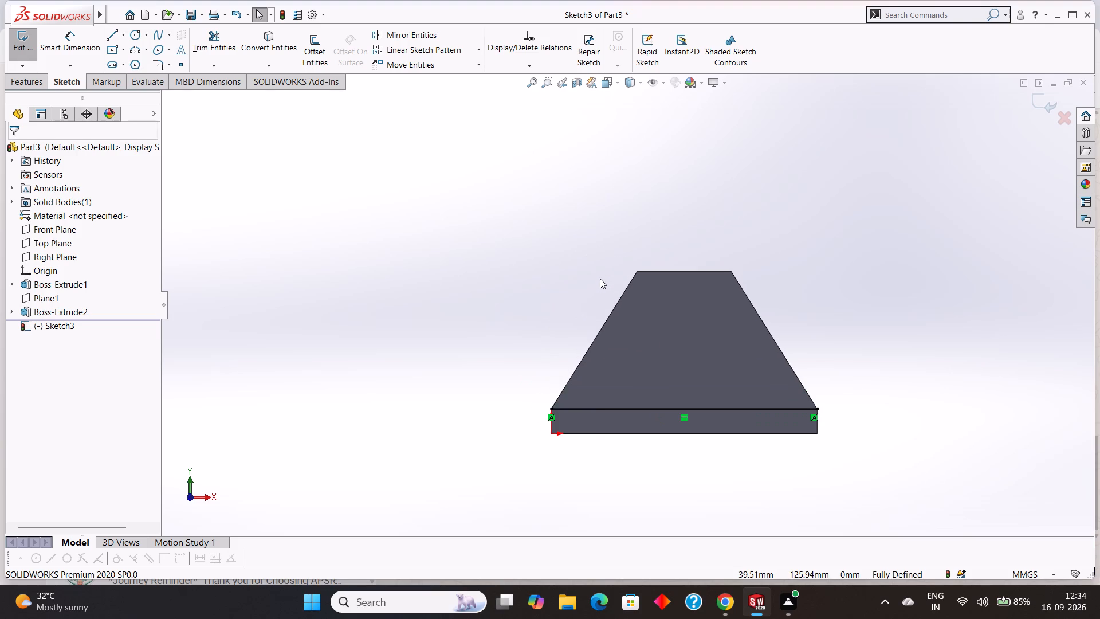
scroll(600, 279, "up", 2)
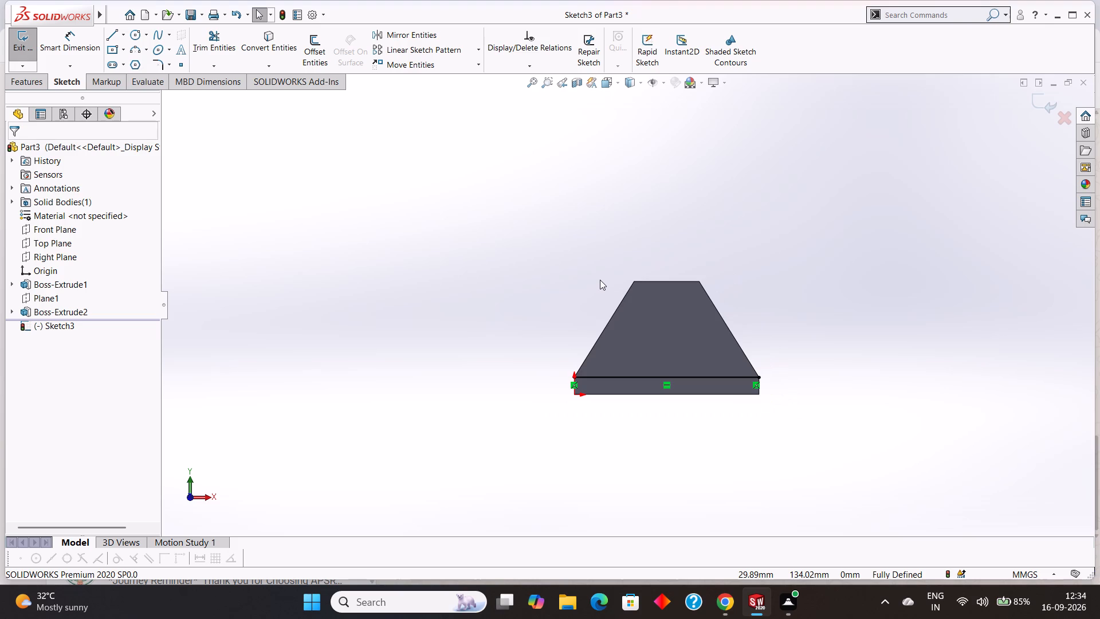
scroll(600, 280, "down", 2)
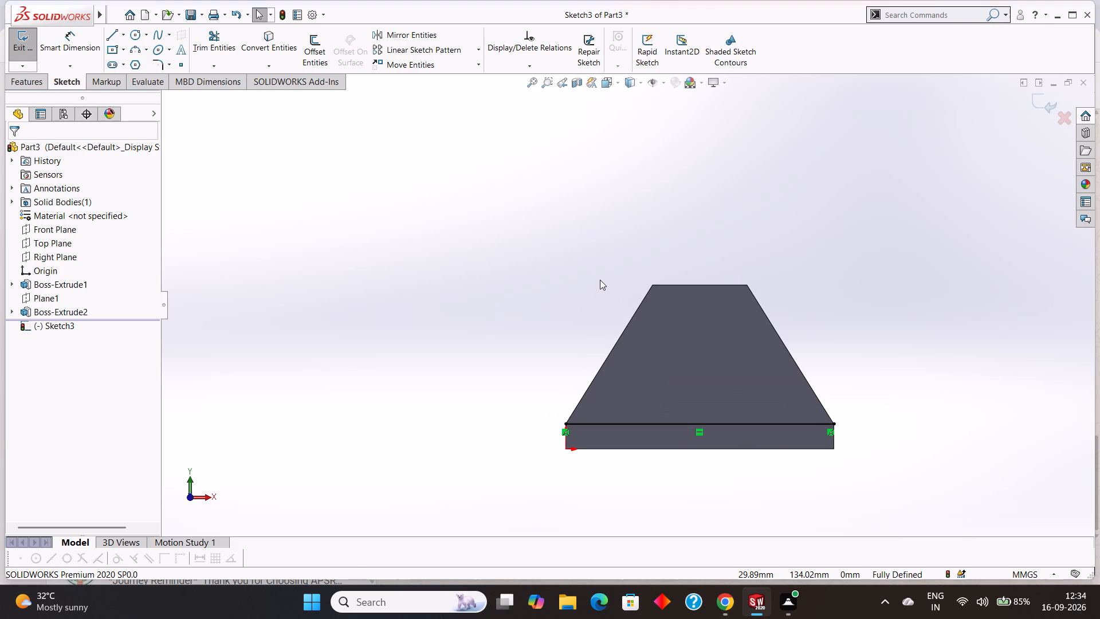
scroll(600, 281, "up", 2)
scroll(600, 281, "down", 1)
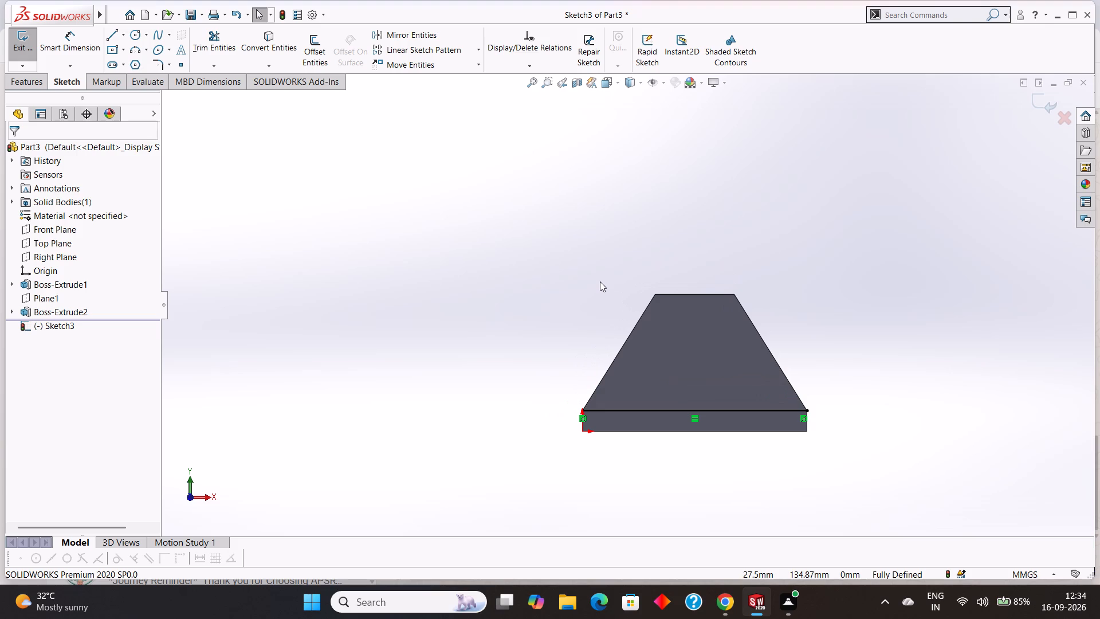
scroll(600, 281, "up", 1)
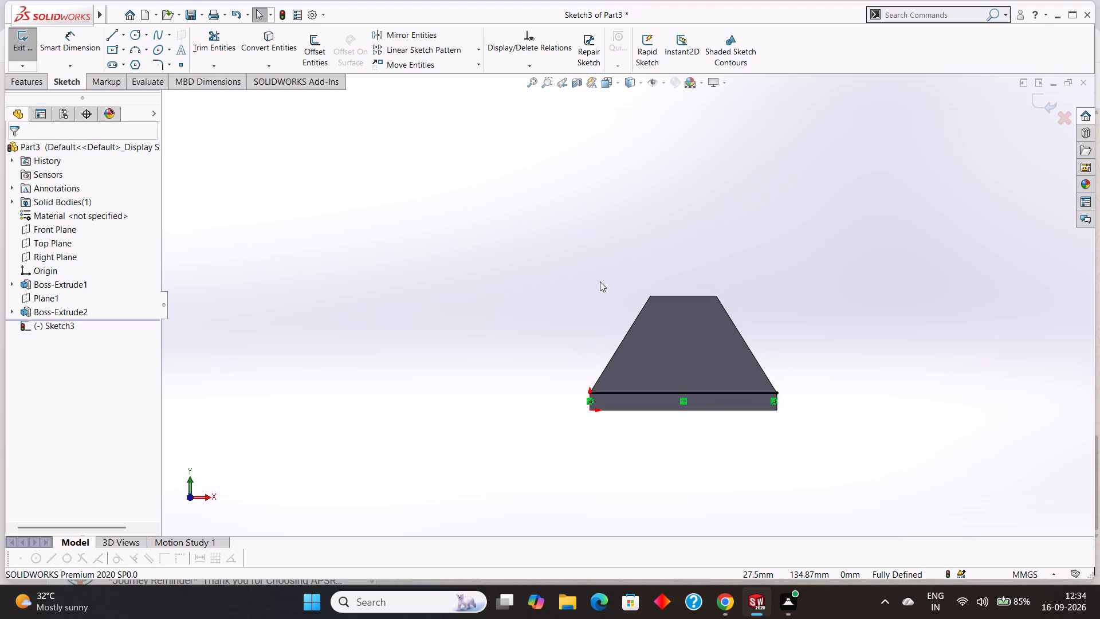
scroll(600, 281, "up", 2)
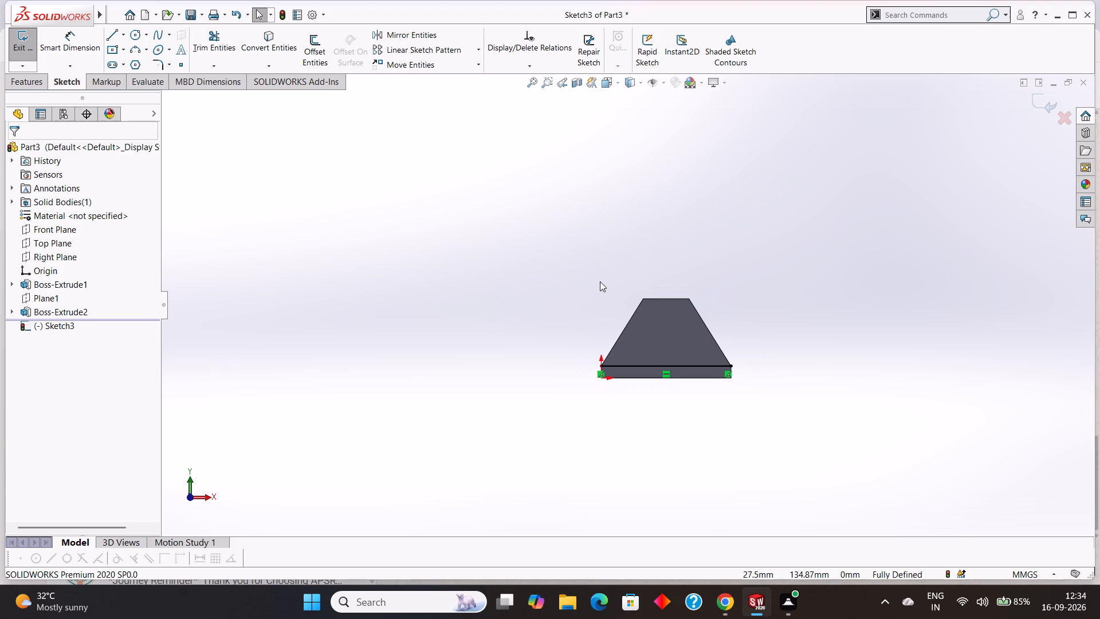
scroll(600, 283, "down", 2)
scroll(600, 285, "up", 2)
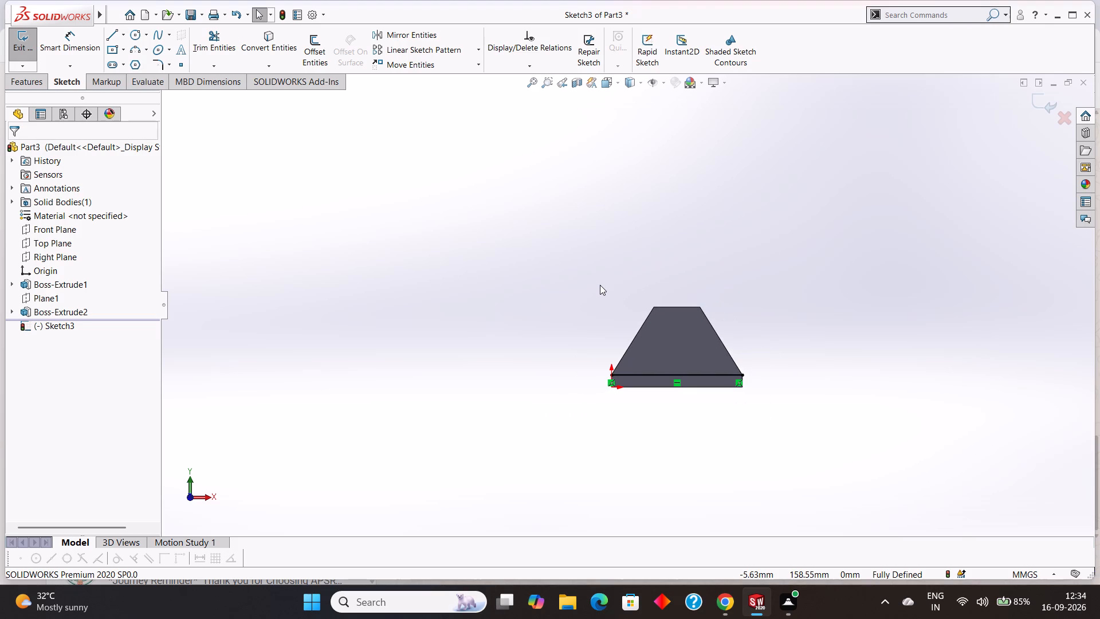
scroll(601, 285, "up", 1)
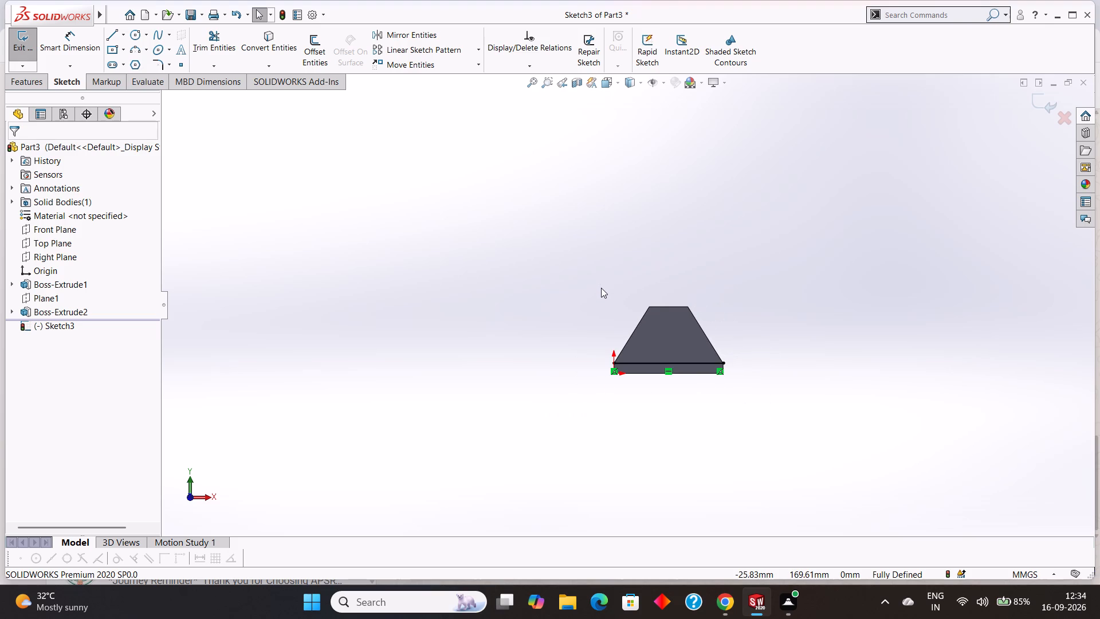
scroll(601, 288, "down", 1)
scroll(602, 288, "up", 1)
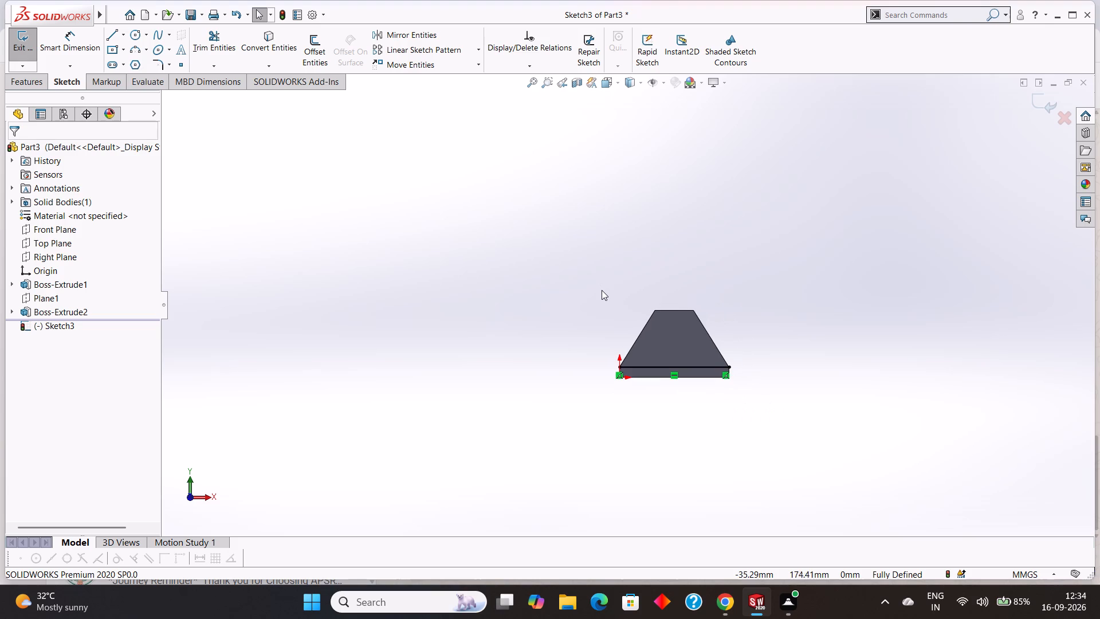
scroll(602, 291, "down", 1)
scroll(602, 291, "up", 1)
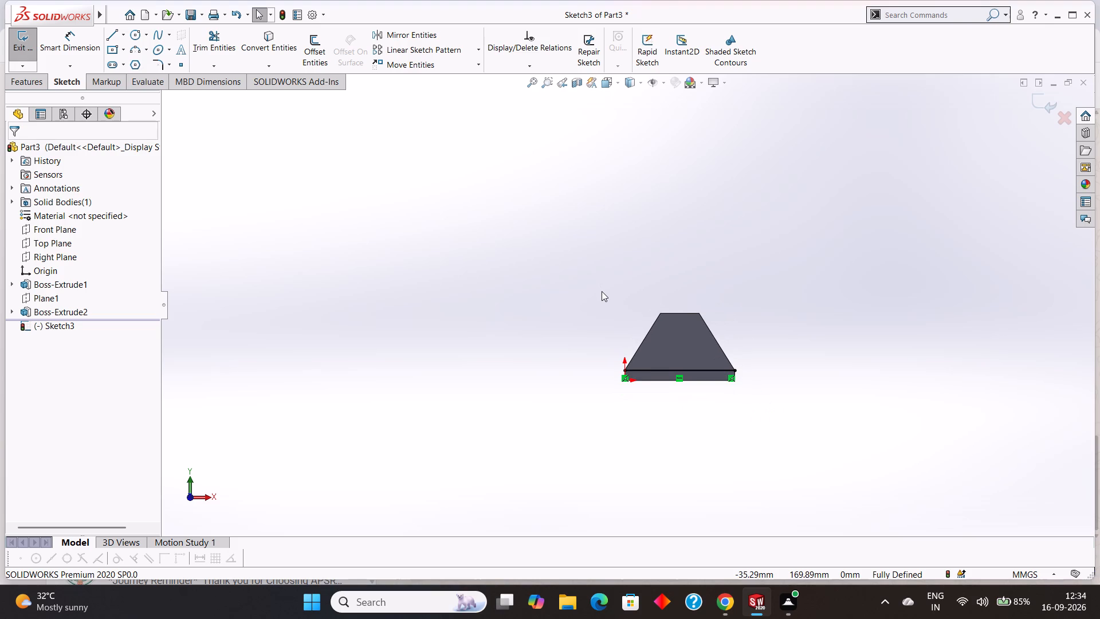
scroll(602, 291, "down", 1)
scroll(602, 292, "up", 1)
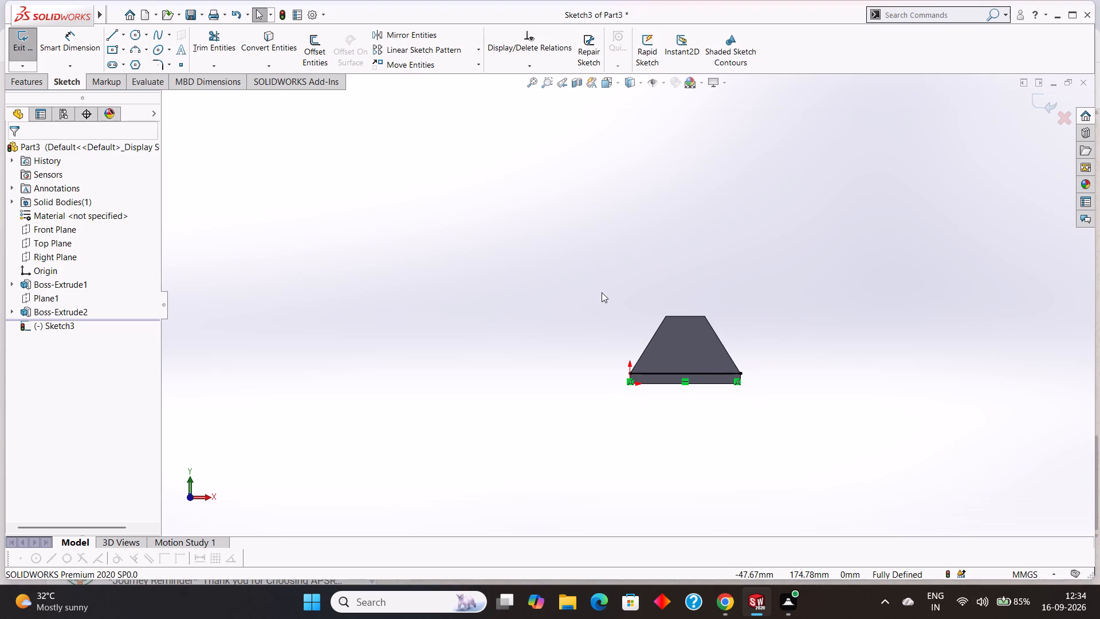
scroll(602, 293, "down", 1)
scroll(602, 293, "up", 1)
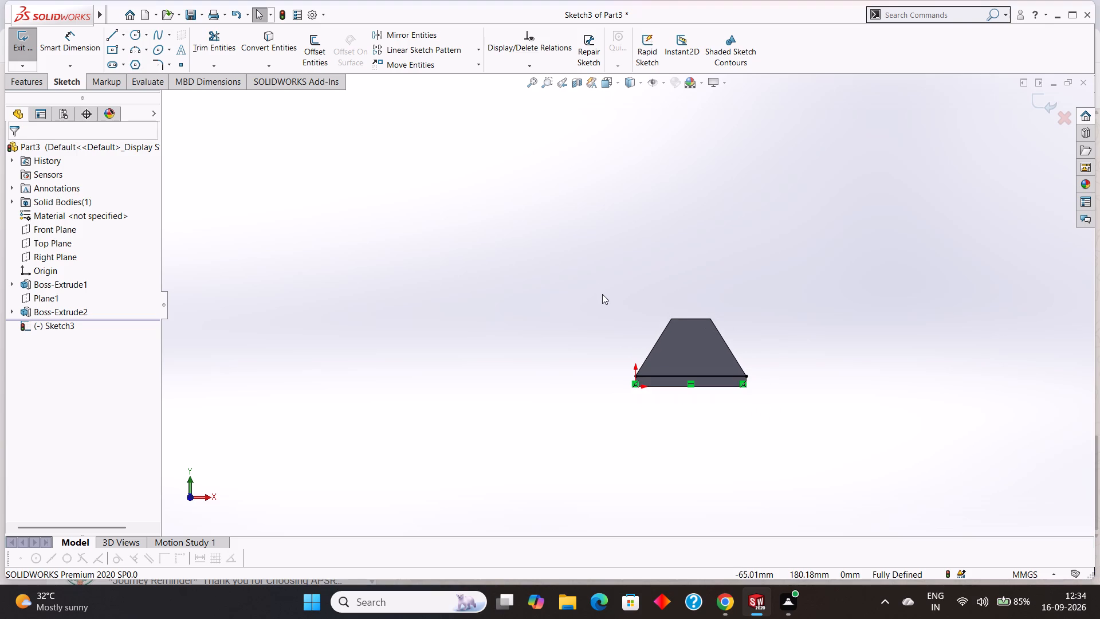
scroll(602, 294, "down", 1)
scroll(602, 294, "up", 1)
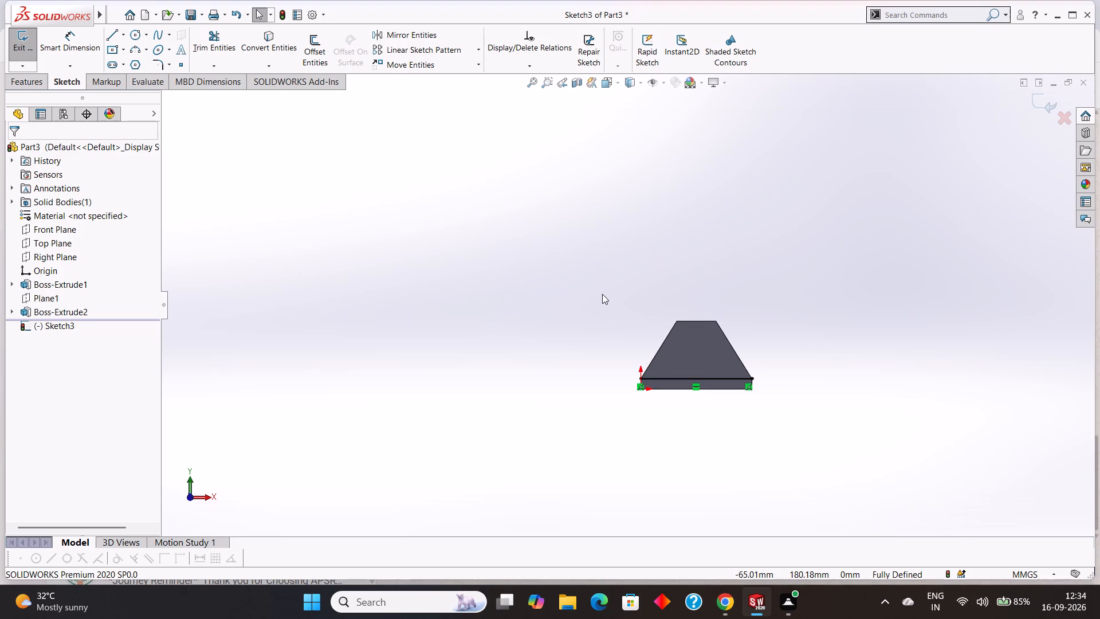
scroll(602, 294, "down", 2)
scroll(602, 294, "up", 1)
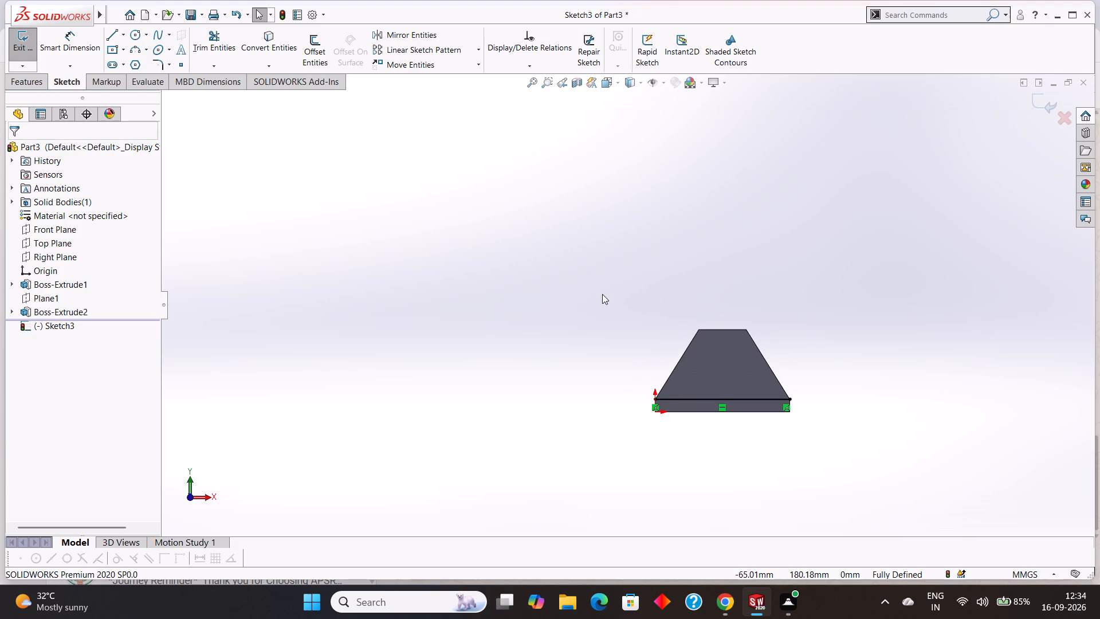
Undo the front-face line, its sketch and the trapezoid extrusion, going back to the trapezoid profile sketch.
scroll(602, 294, "down", 1)
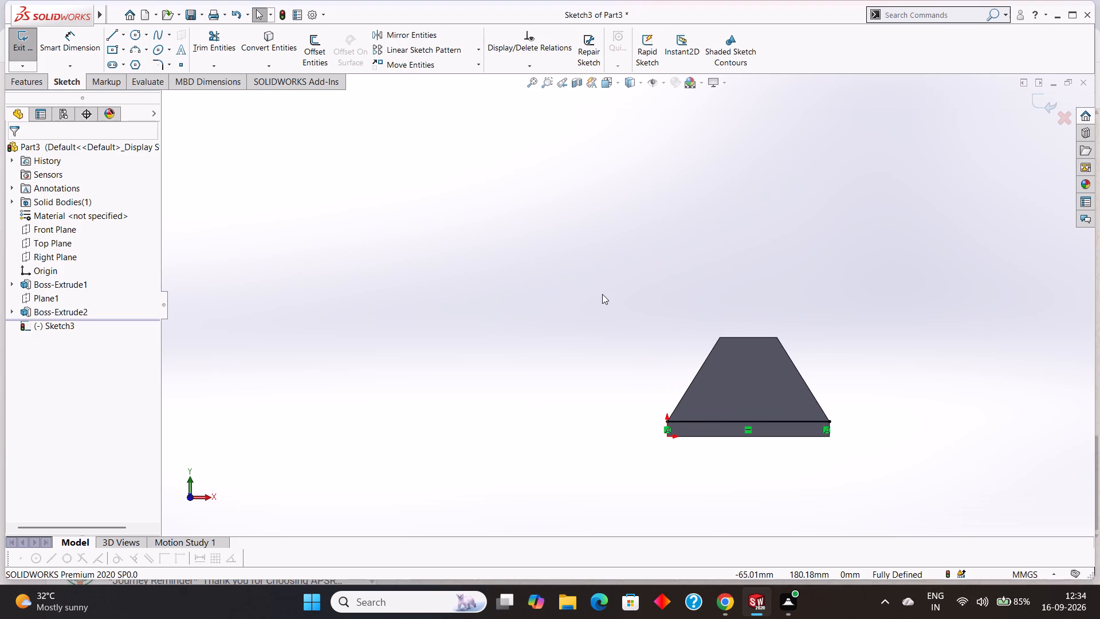
scroll(602, 294, "up", 1)
scroll(602, 294, "down", 1)
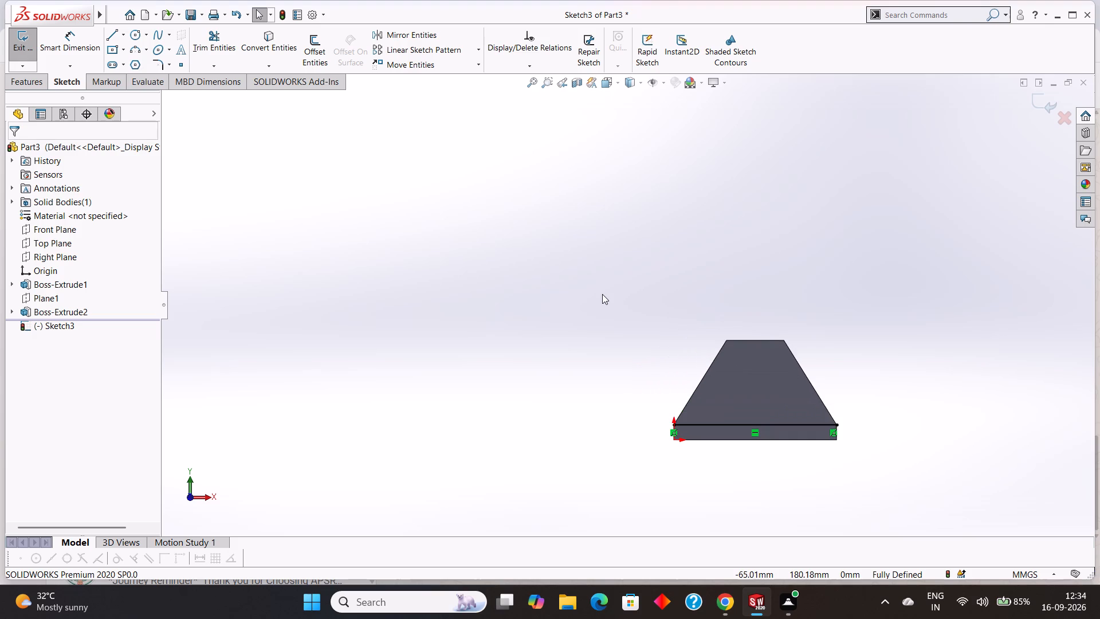
scroll(602, 294, "up", 2)
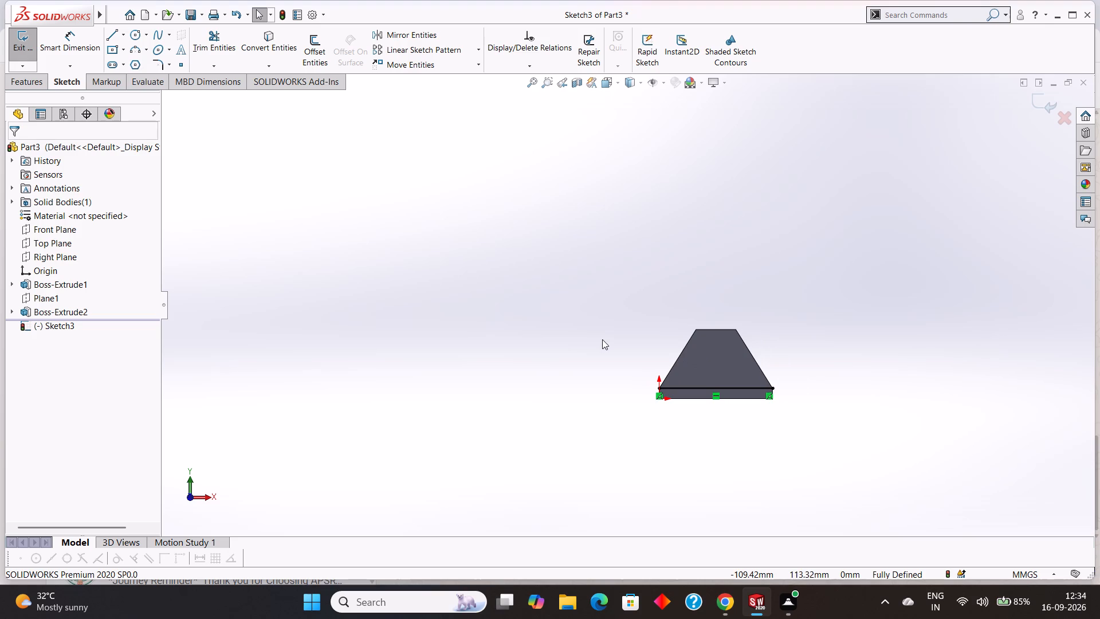
key("ctrl+z")
key("ctrl+z")
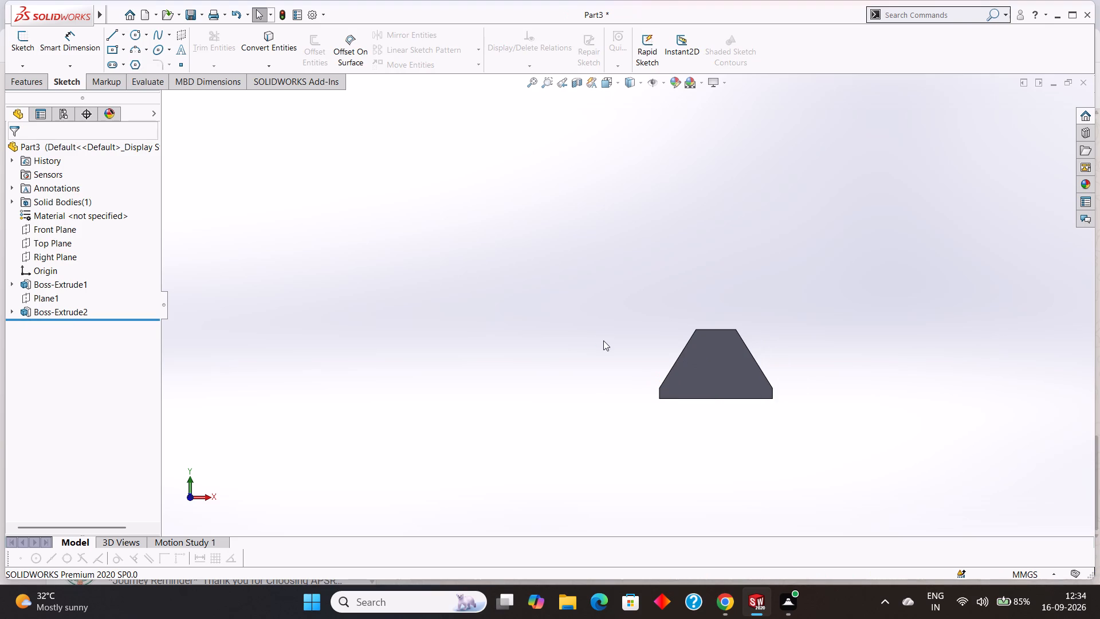
key("ctrl+z")
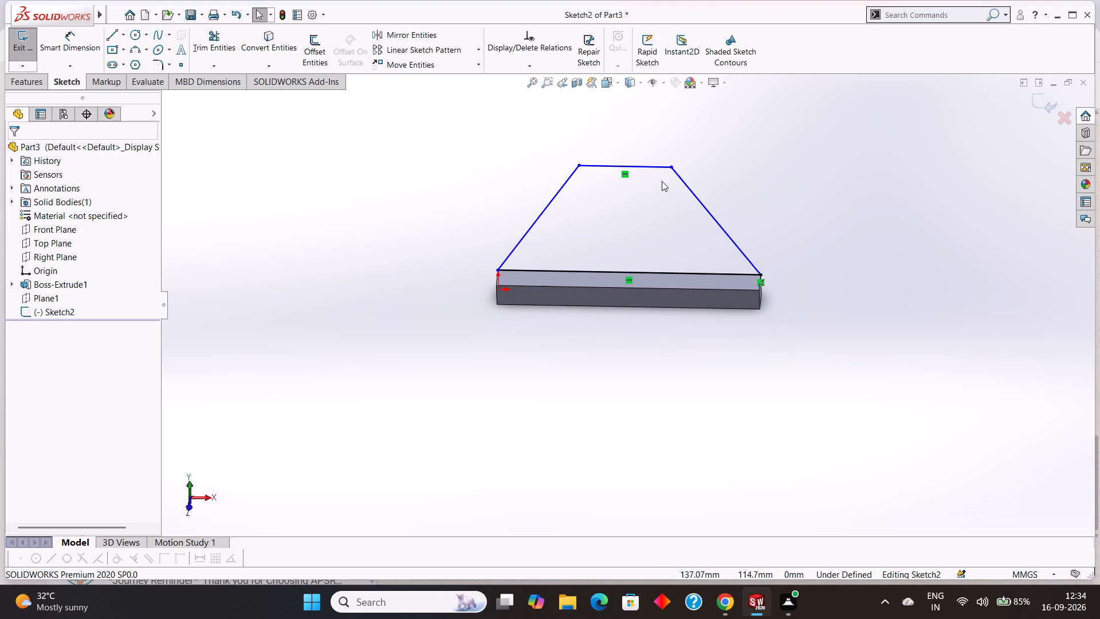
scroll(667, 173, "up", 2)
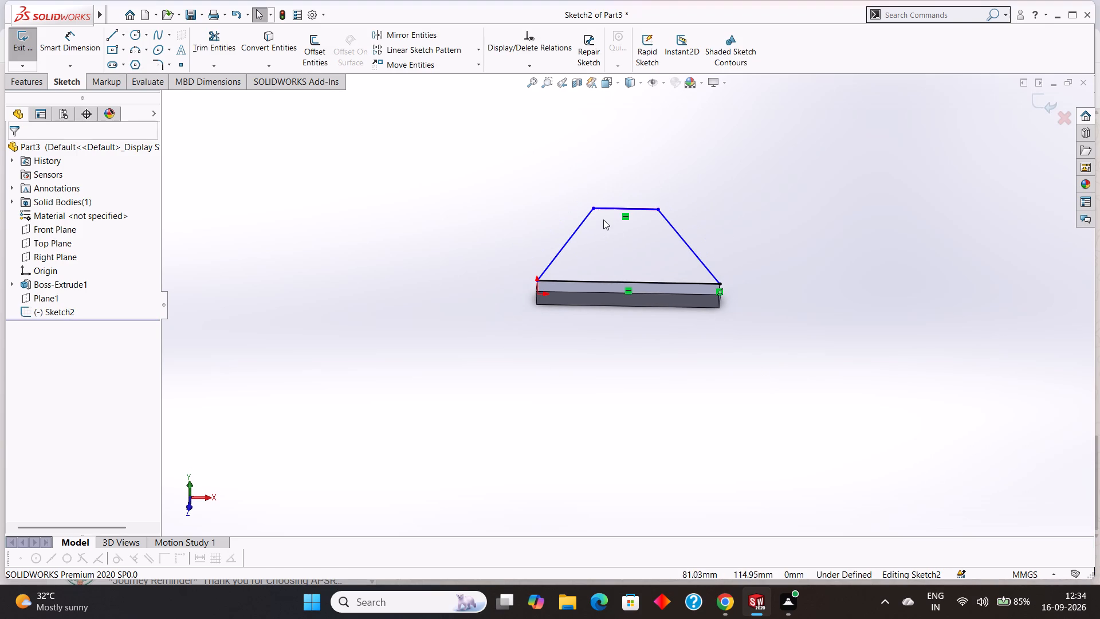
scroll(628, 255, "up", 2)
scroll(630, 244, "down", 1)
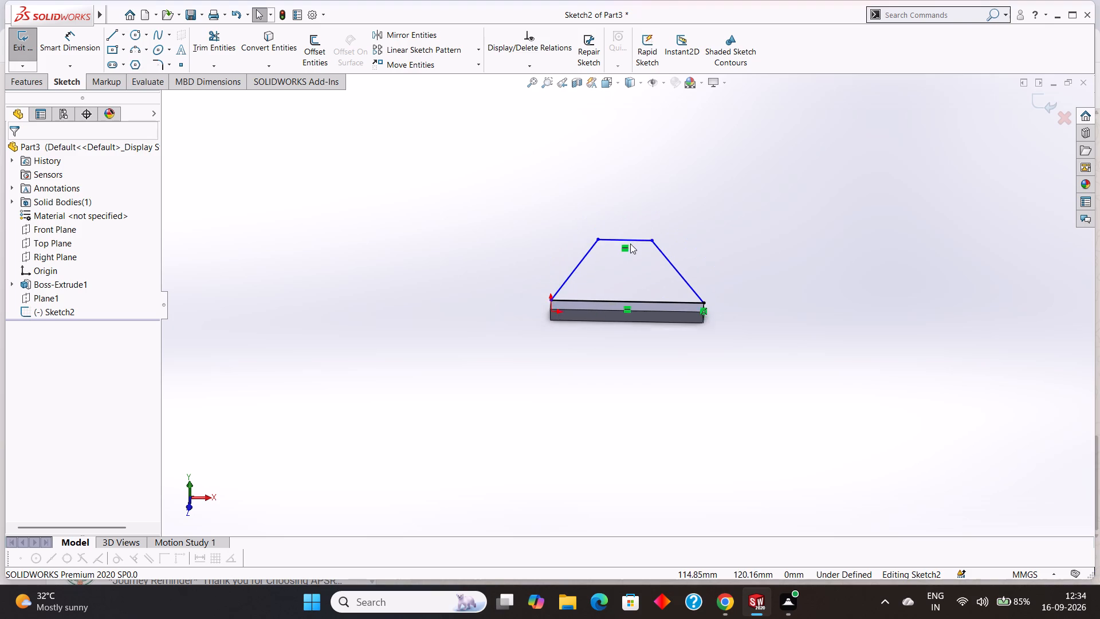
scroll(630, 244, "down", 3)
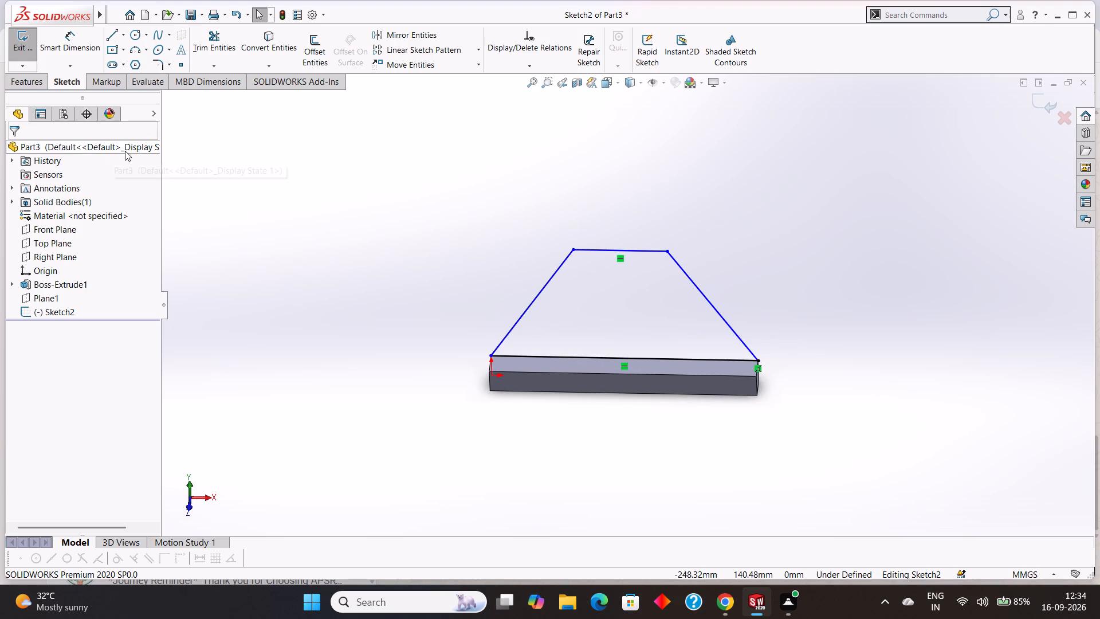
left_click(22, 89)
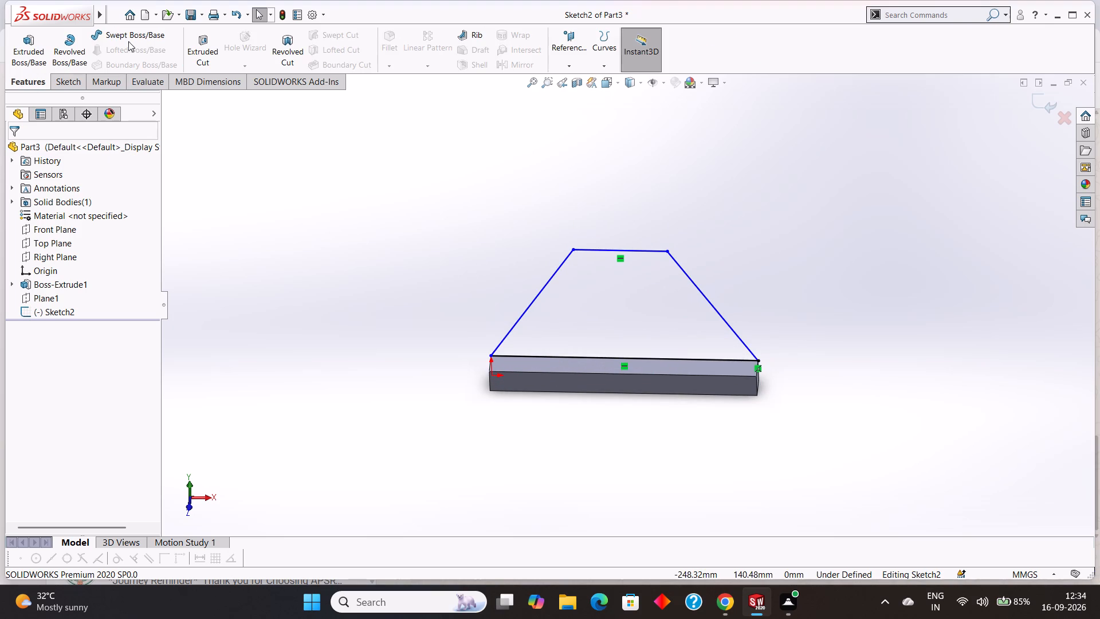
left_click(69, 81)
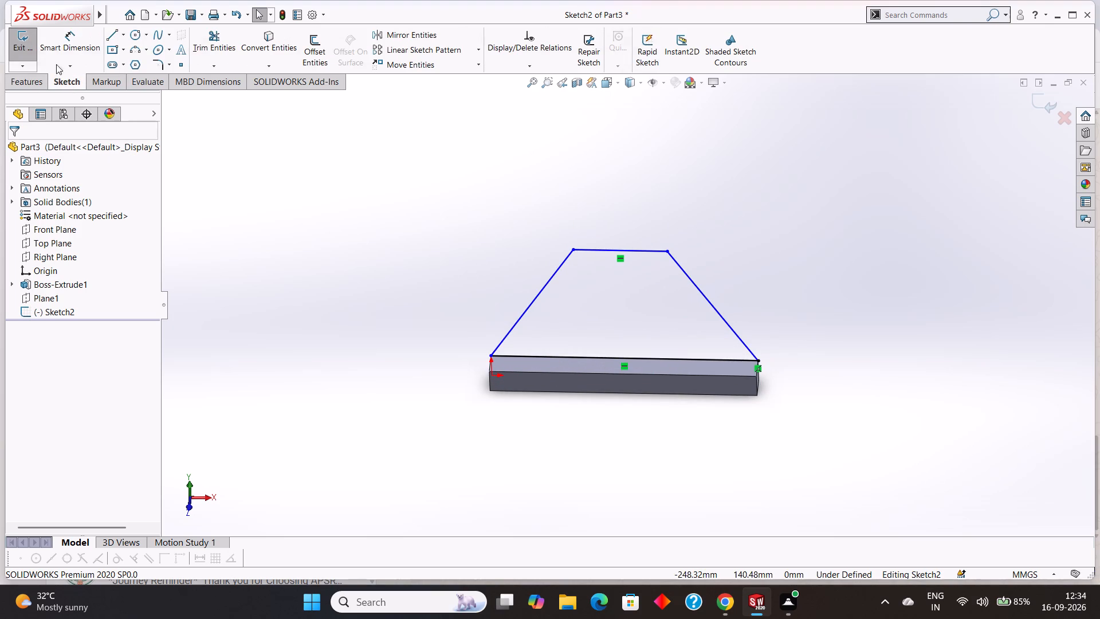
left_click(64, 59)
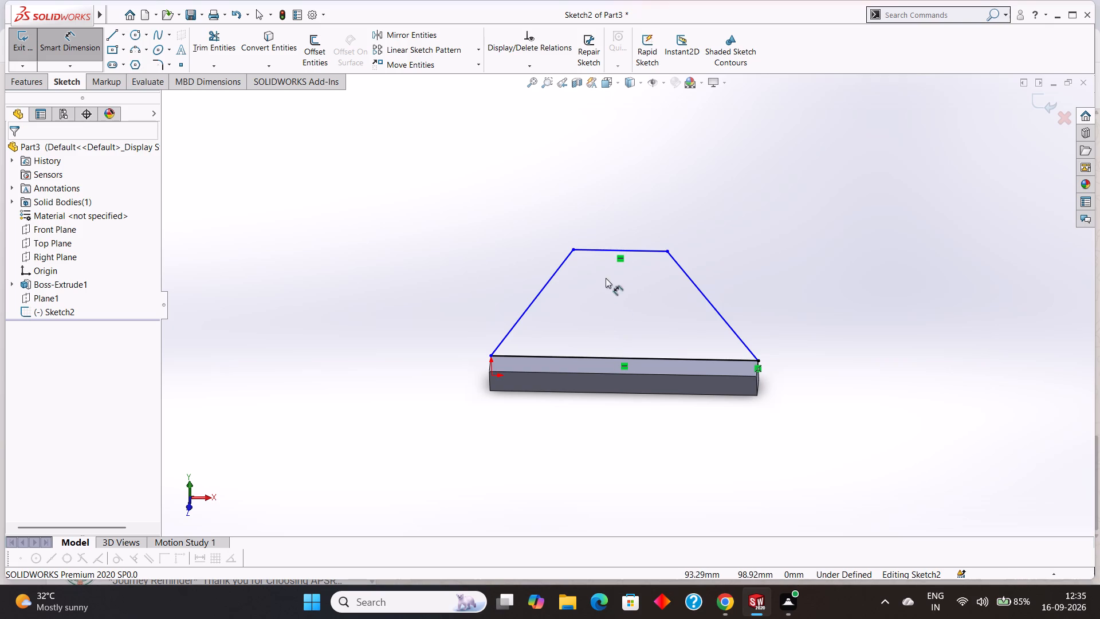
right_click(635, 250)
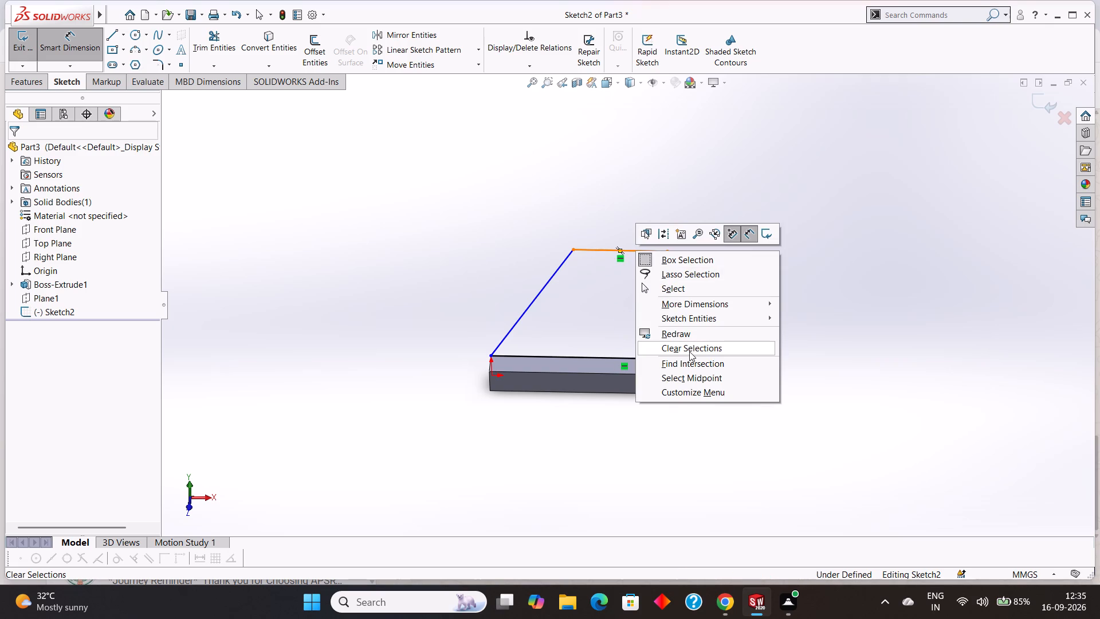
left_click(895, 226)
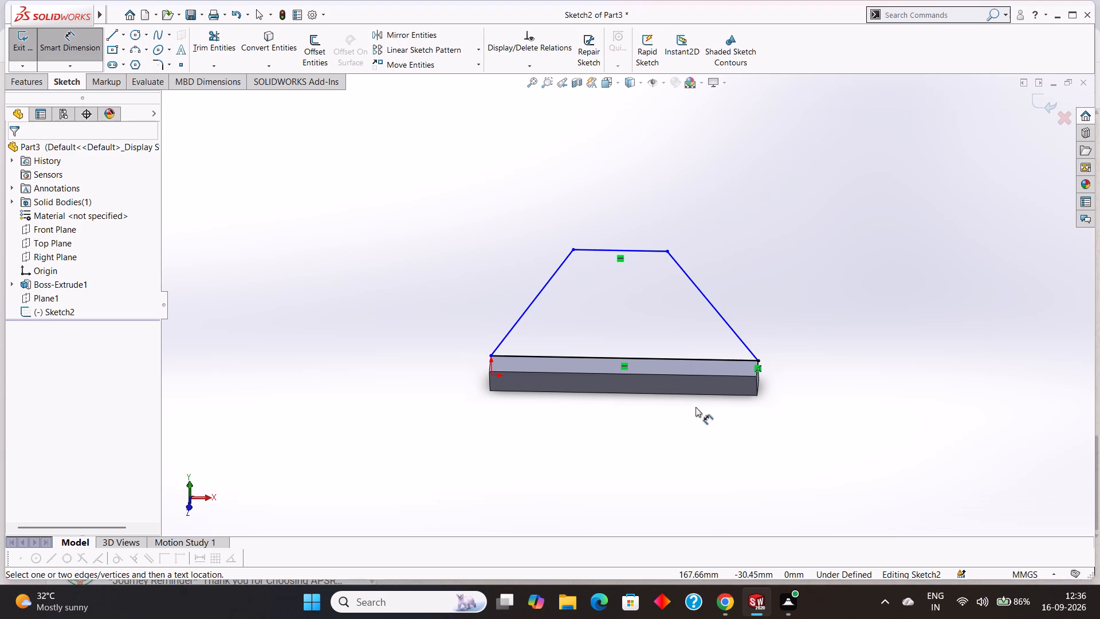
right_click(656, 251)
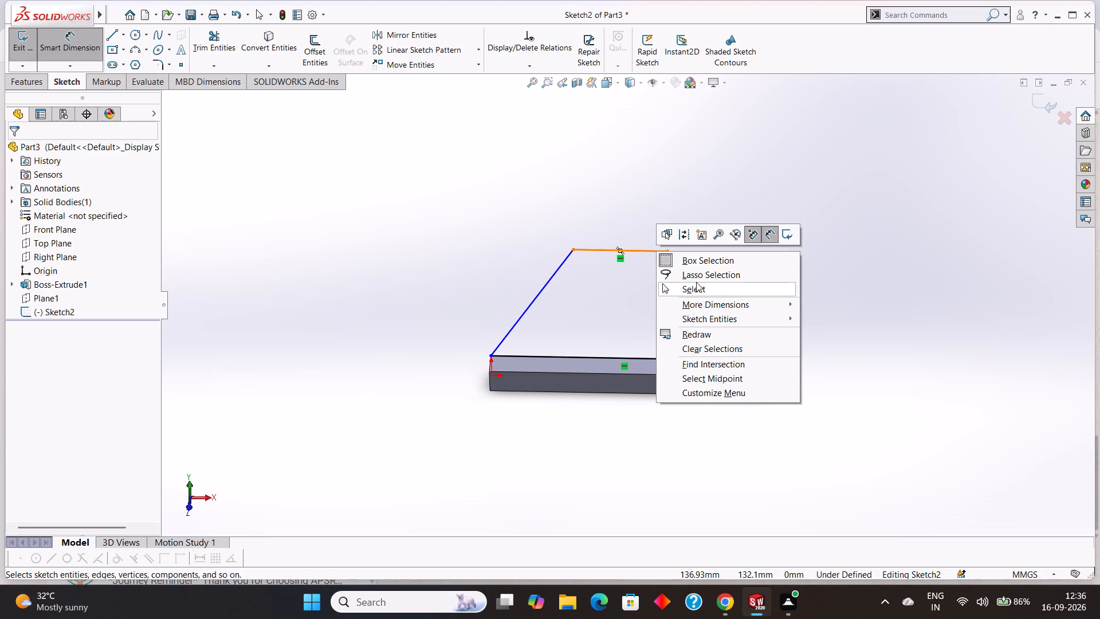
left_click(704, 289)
Delete the trapezoid's short top line and both slanted side lines, keeping only the base line along the bar.
right_click(635, 252)
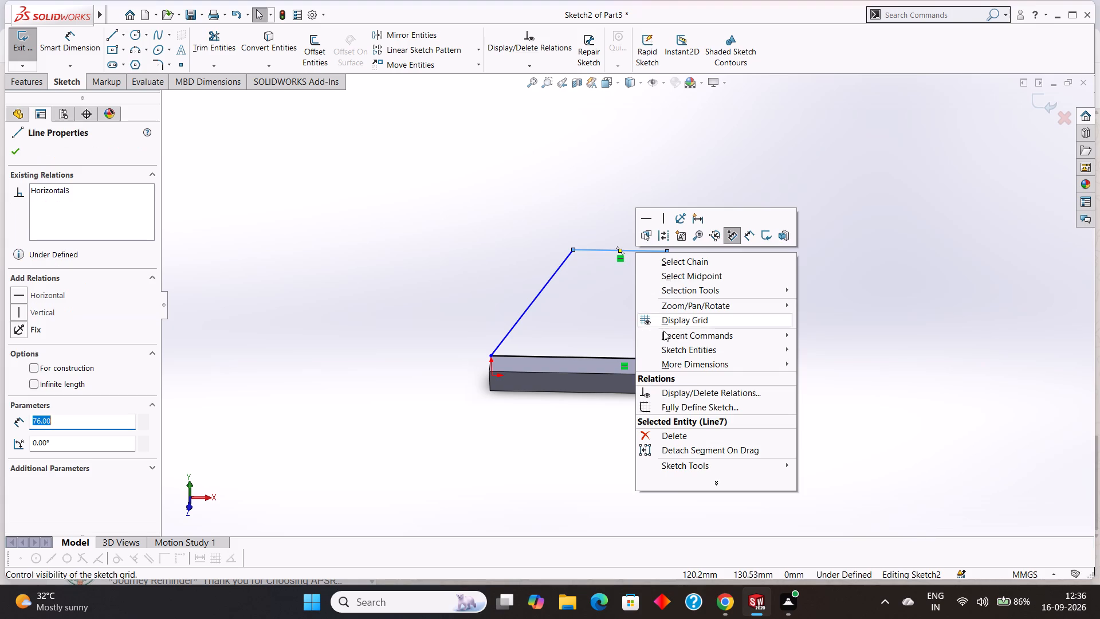
left_click(675, 437)
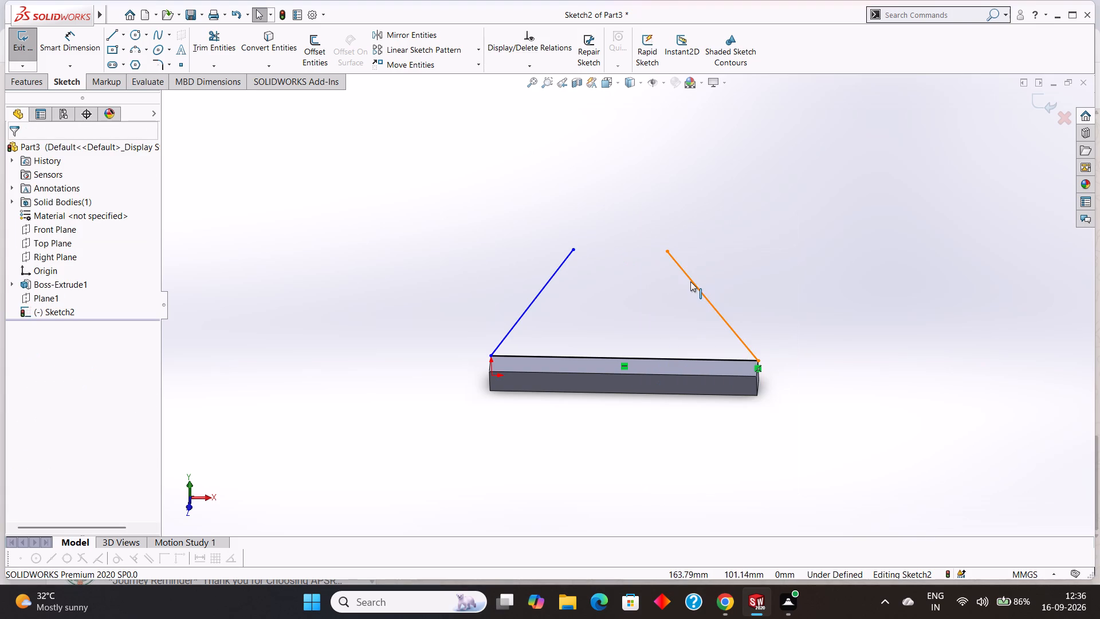
right_click(695, 283)
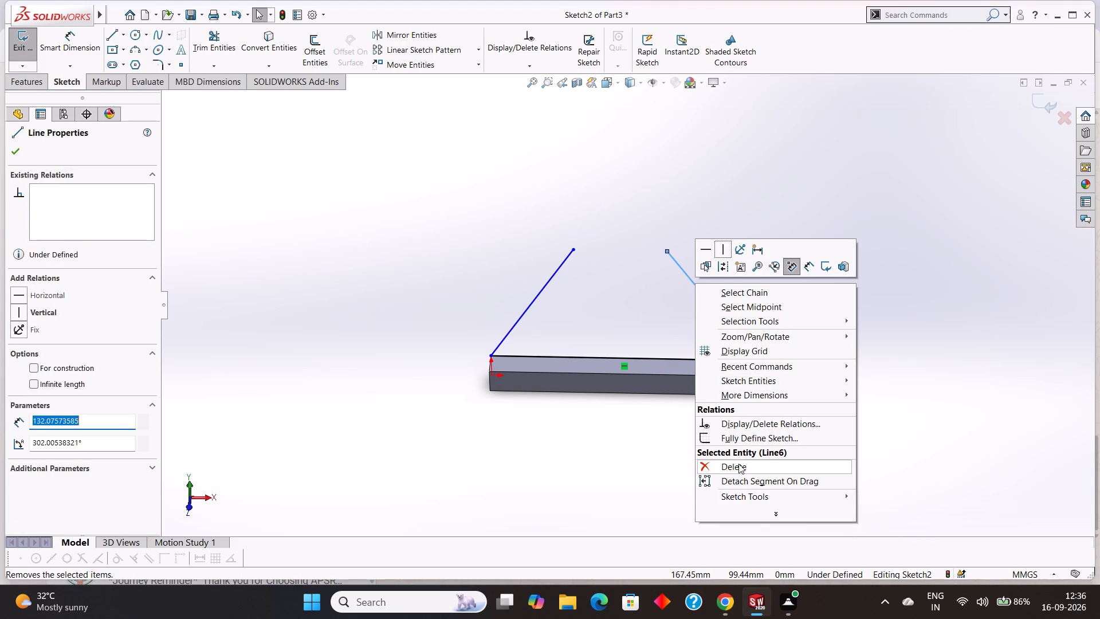
left_click(738, 464)
right_click(555, 274)
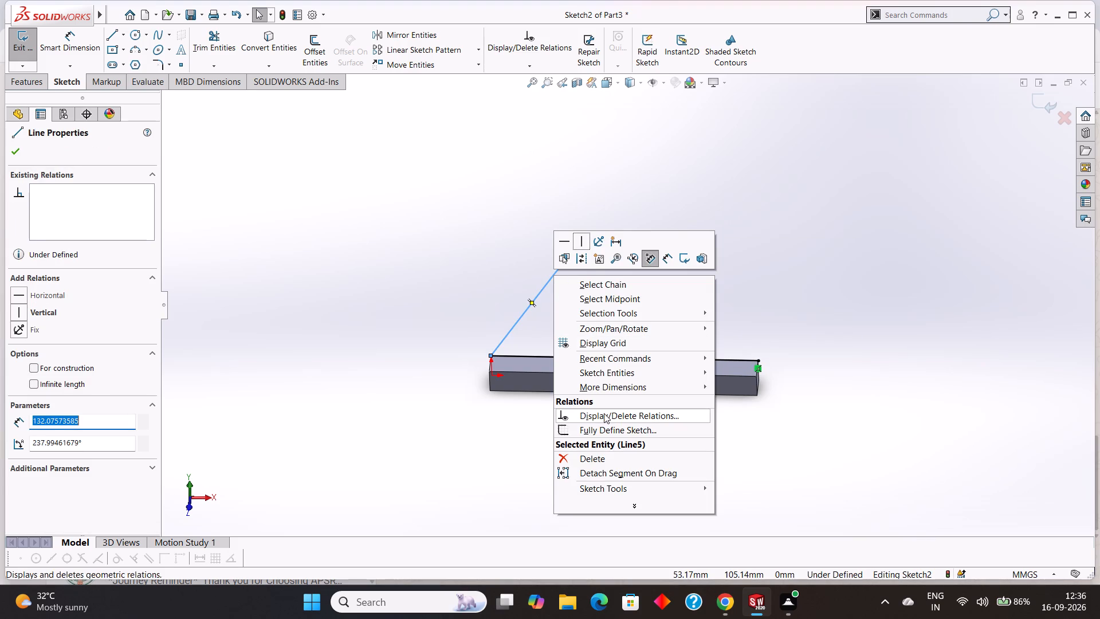
left_click(601, 456)
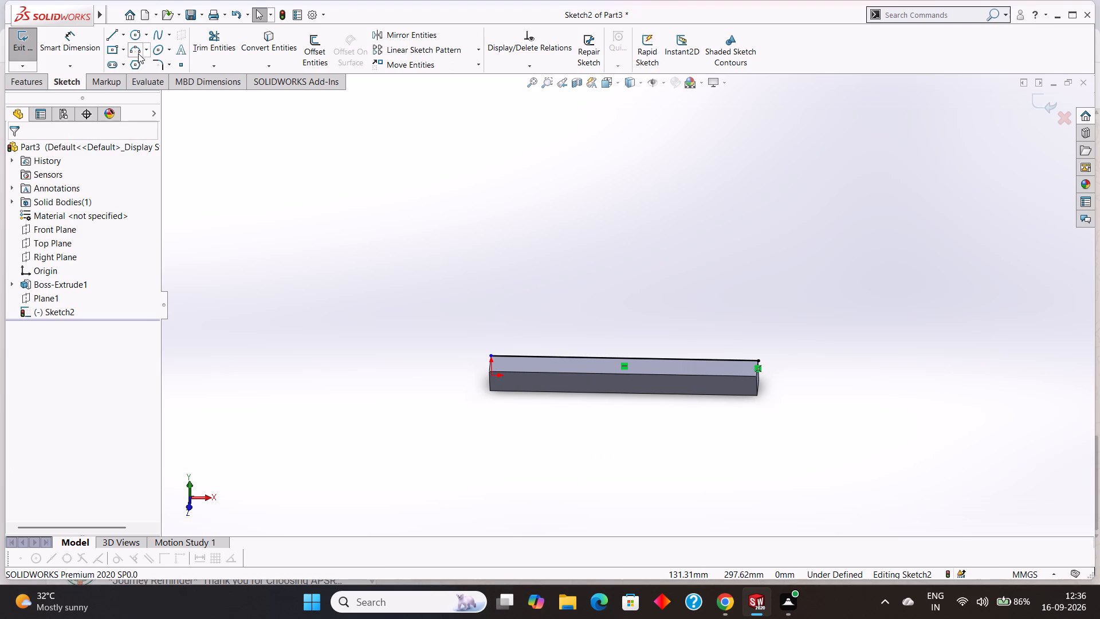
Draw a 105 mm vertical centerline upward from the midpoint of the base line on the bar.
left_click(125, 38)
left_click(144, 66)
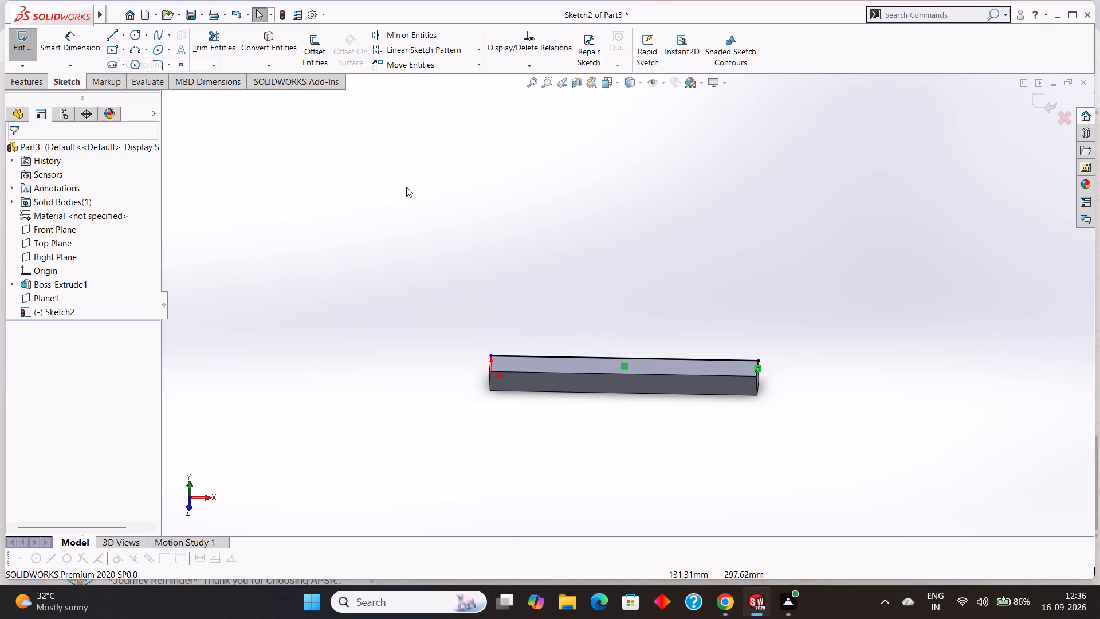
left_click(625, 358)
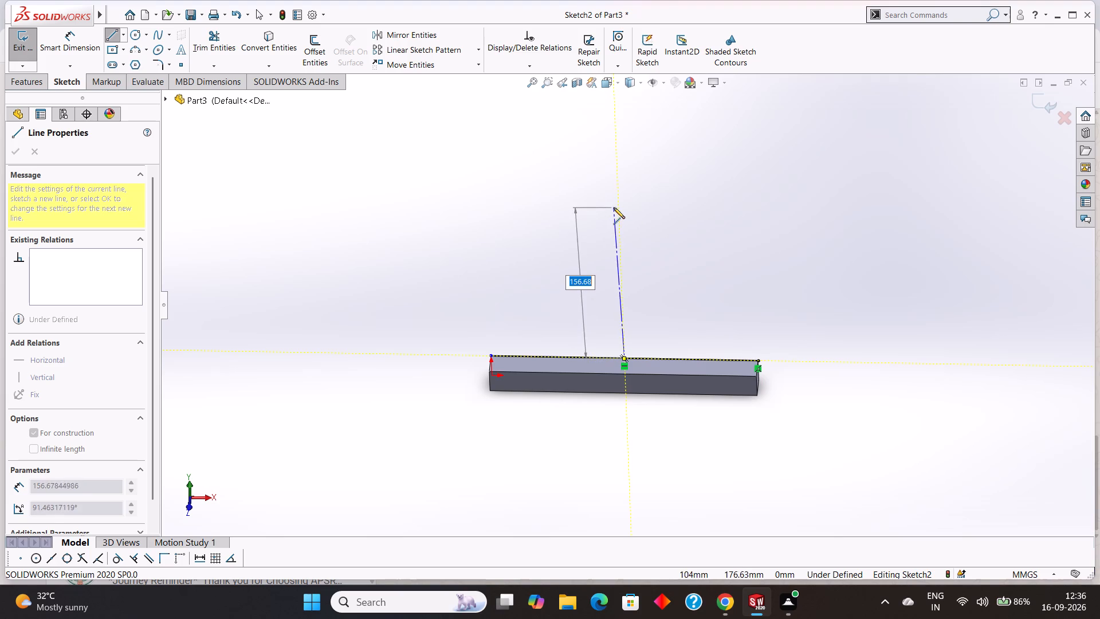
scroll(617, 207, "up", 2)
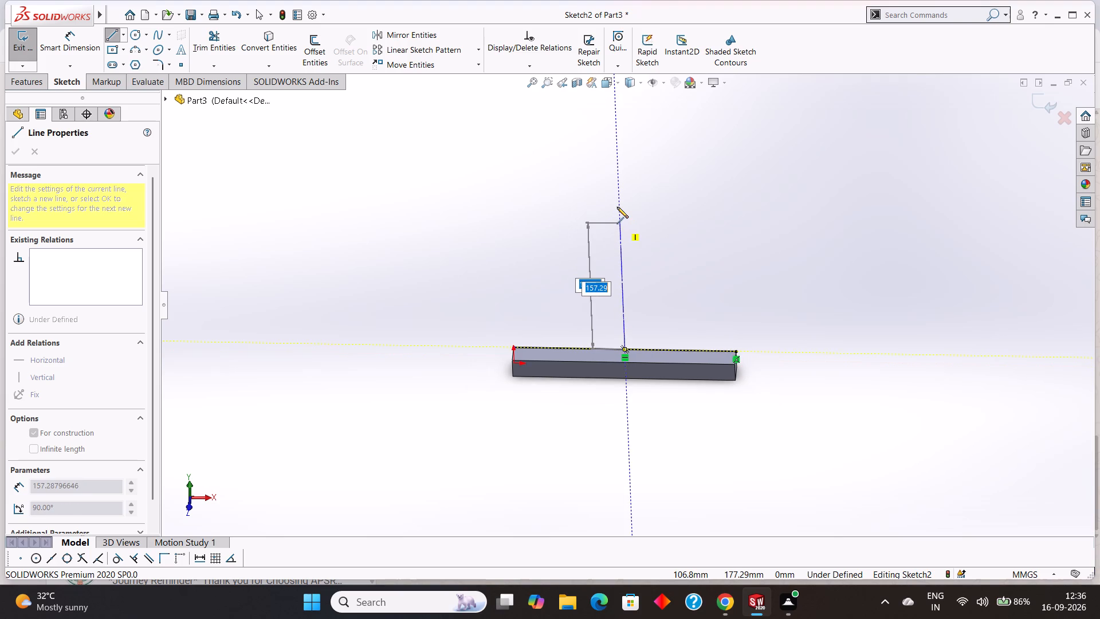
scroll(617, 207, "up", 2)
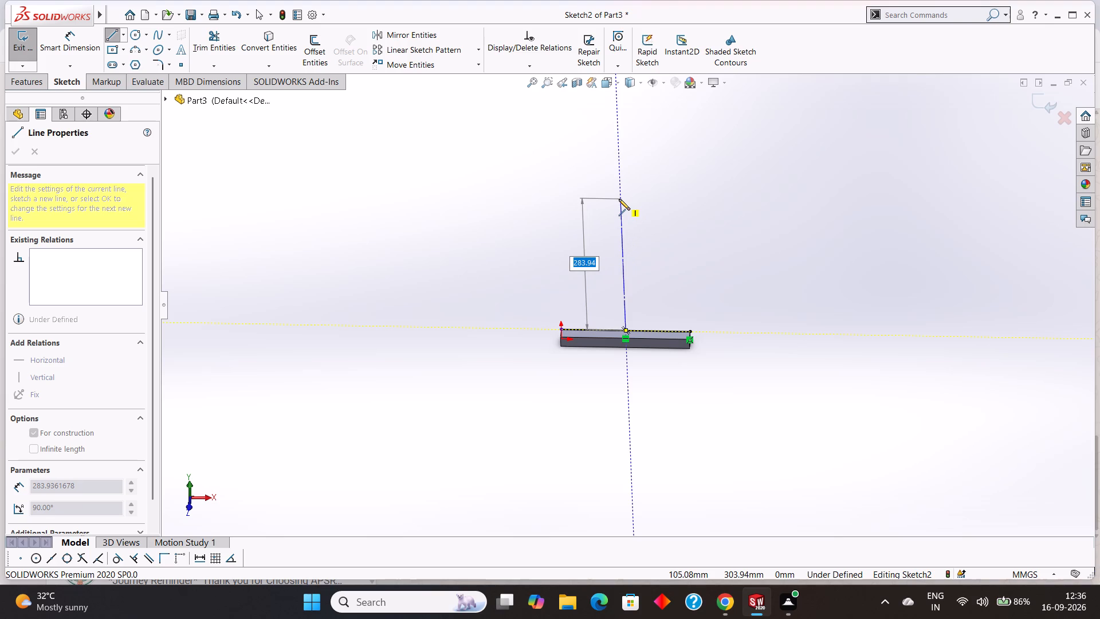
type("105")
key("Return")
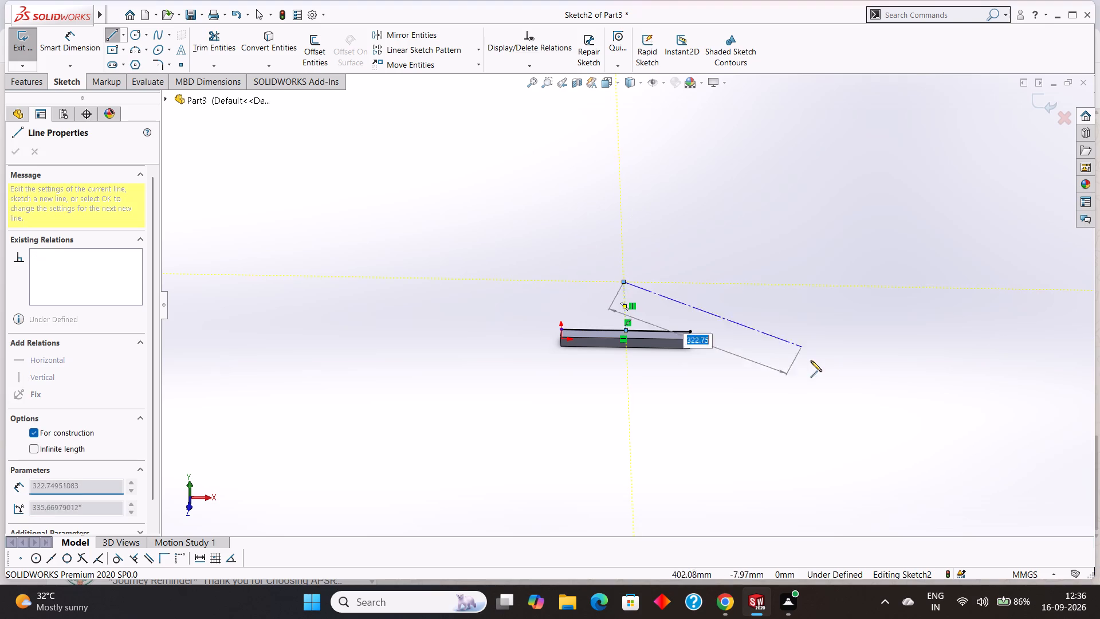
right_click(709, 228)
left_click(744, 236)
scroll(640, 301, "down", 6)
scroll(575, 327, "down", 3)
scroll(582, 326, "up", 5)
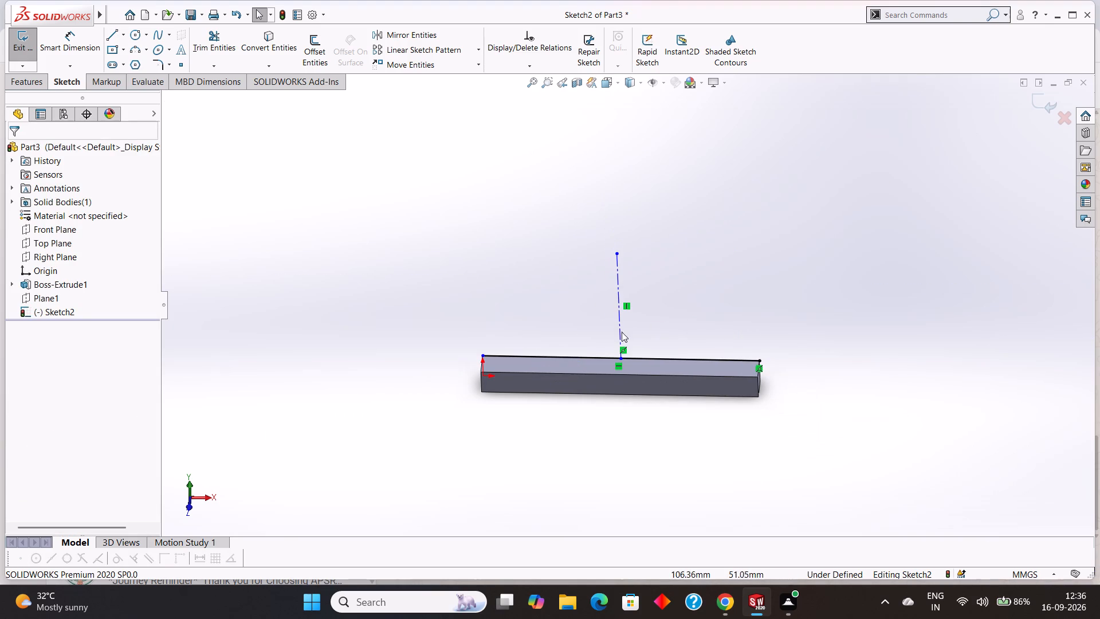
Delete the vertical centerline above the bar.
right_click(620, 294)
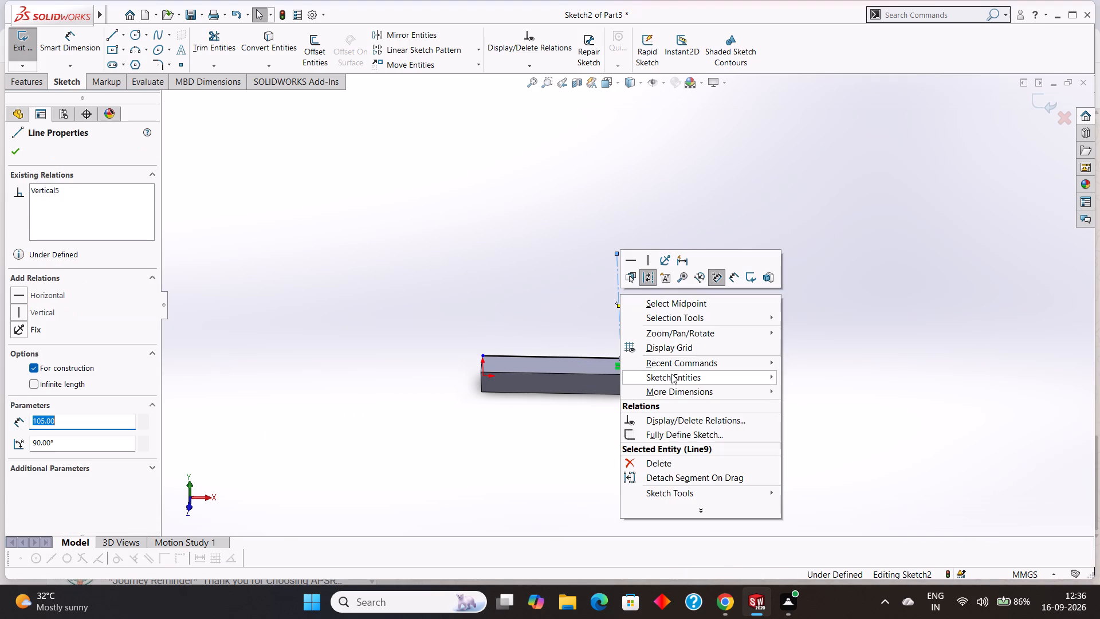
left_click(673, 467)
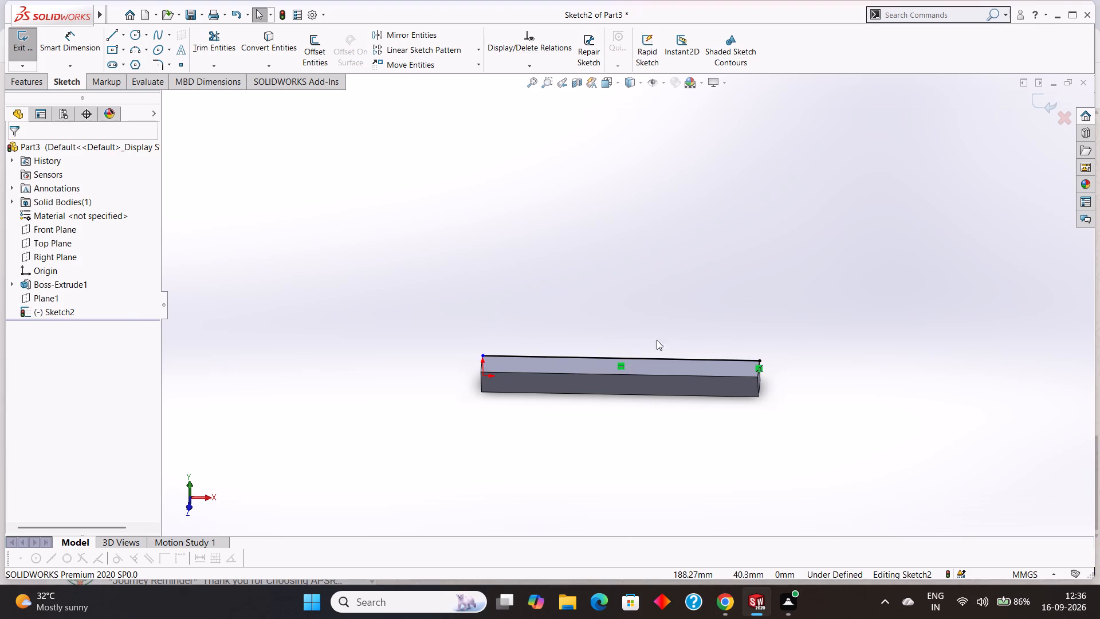
Show Plane1 and view the model normal to it.
left_click(54, 292)
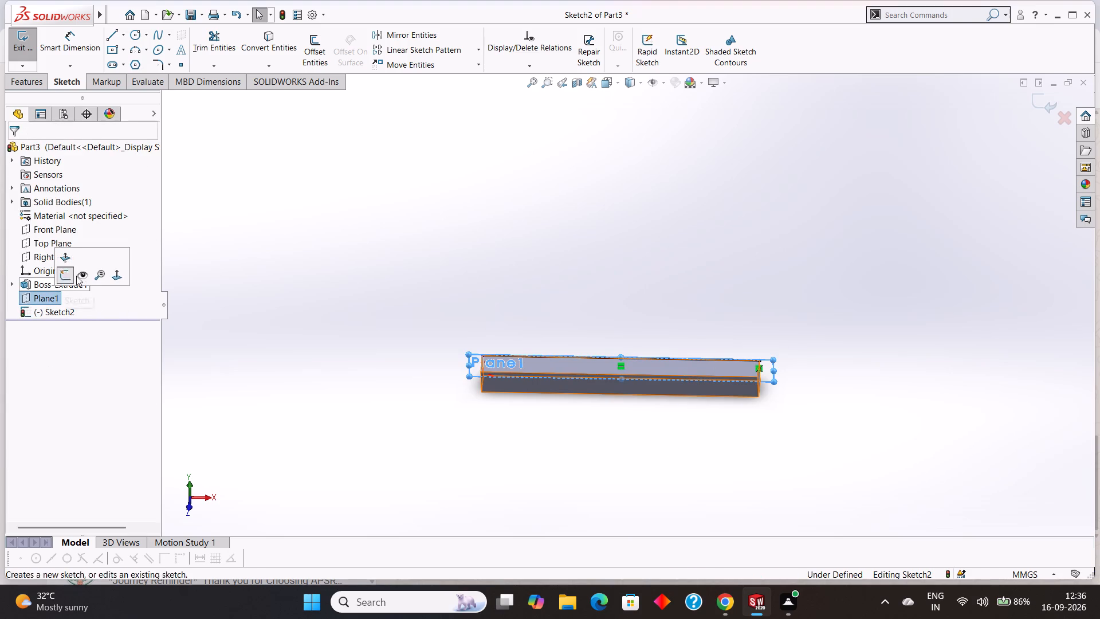
left_click(83, 275)
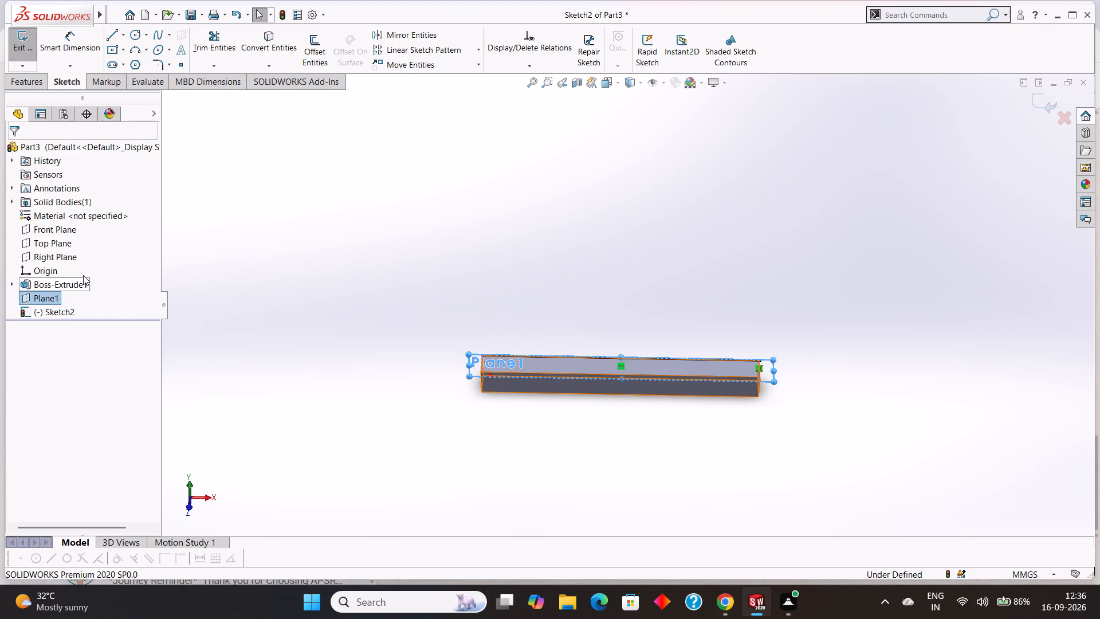
scroll(759, 361, "down", 3)
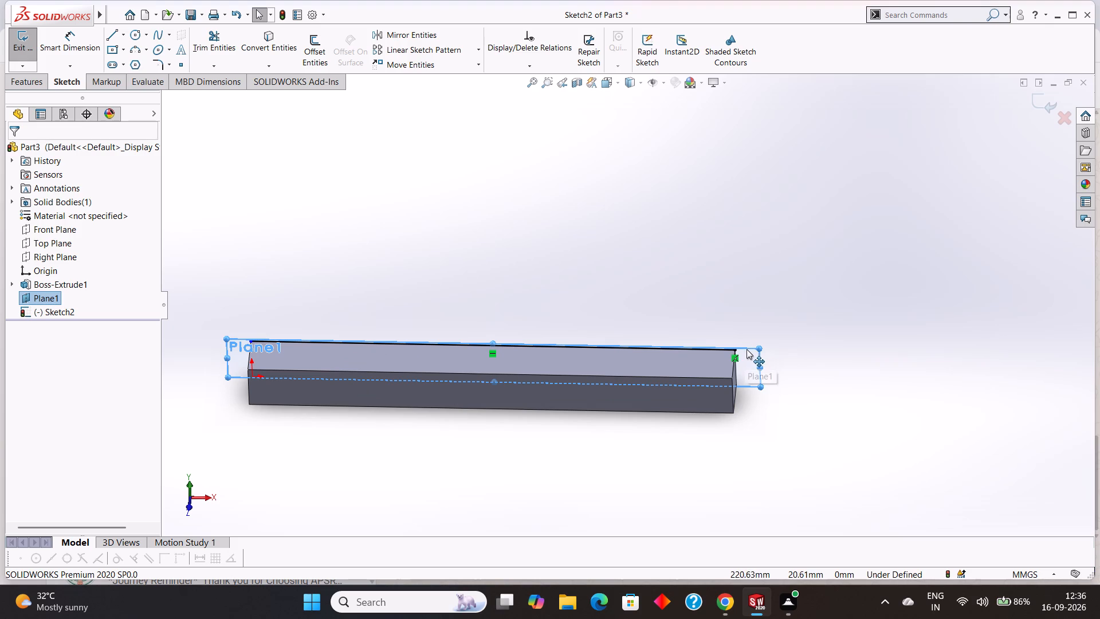
left_click(747, 348)
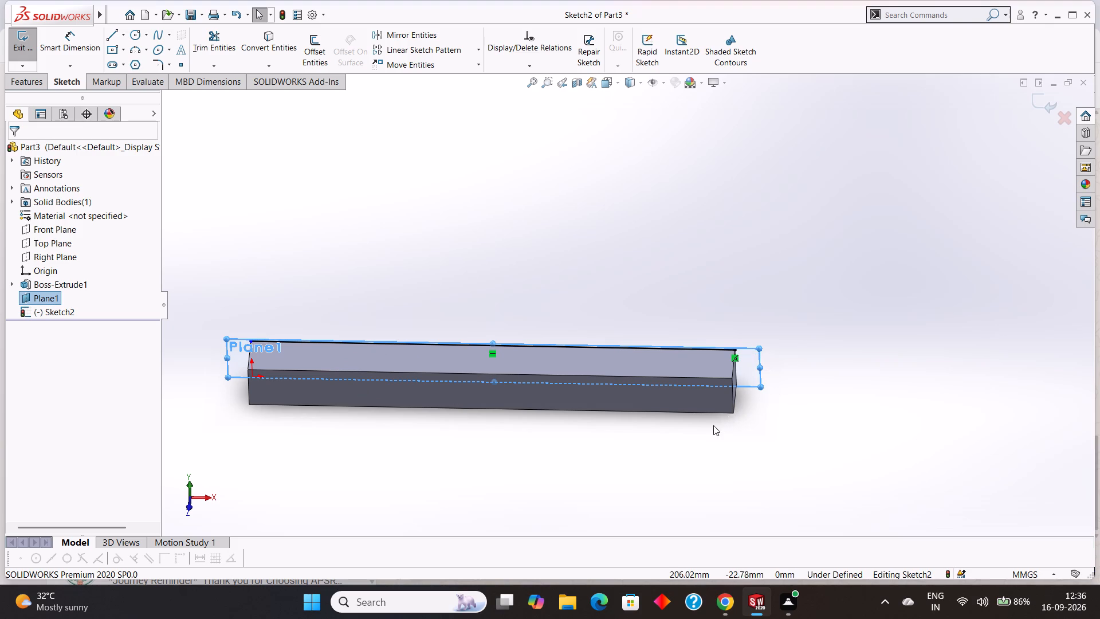
key("ctrl+8")
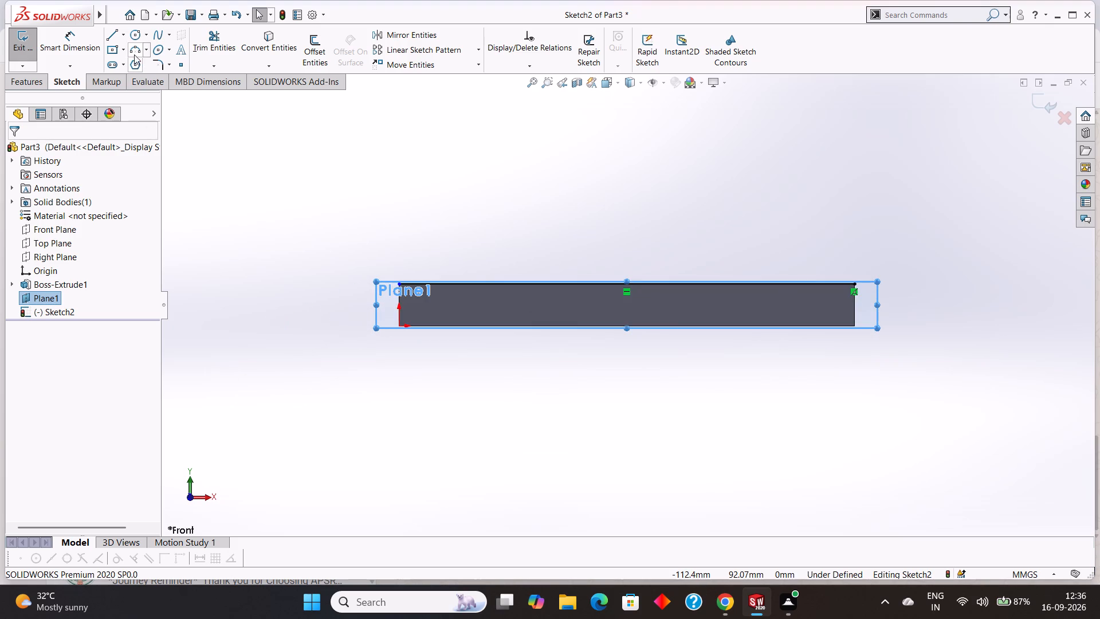
Draw a 105 mm vertical centerline upward from the midpoint of the base line along the bar's upper edge.
left_click(124, 33)
left_click(136, 65)
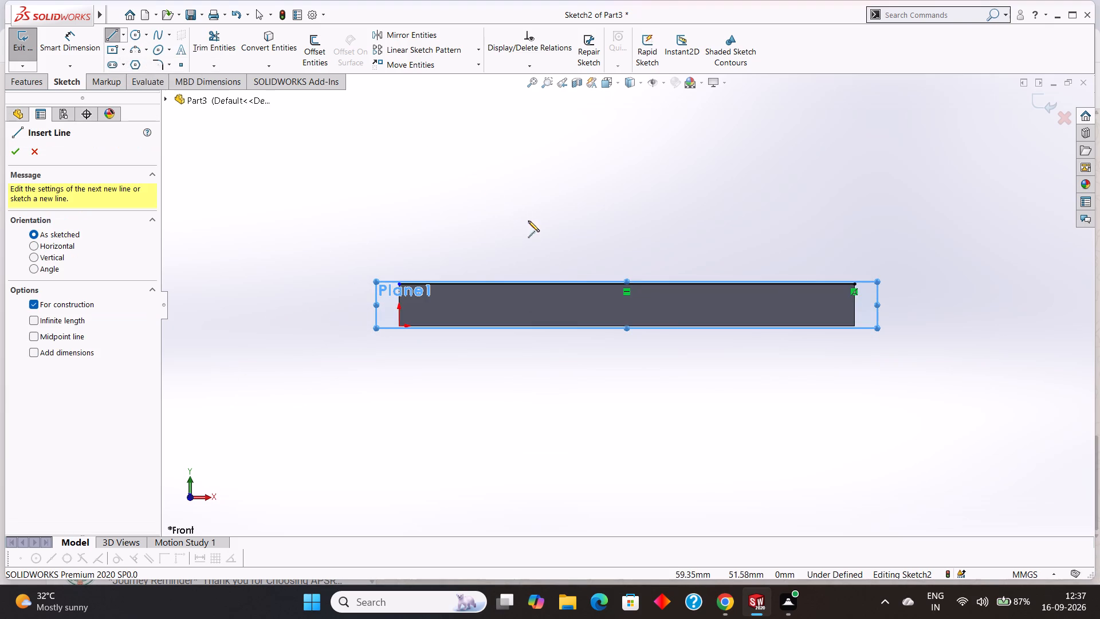
left_click(626, 285)
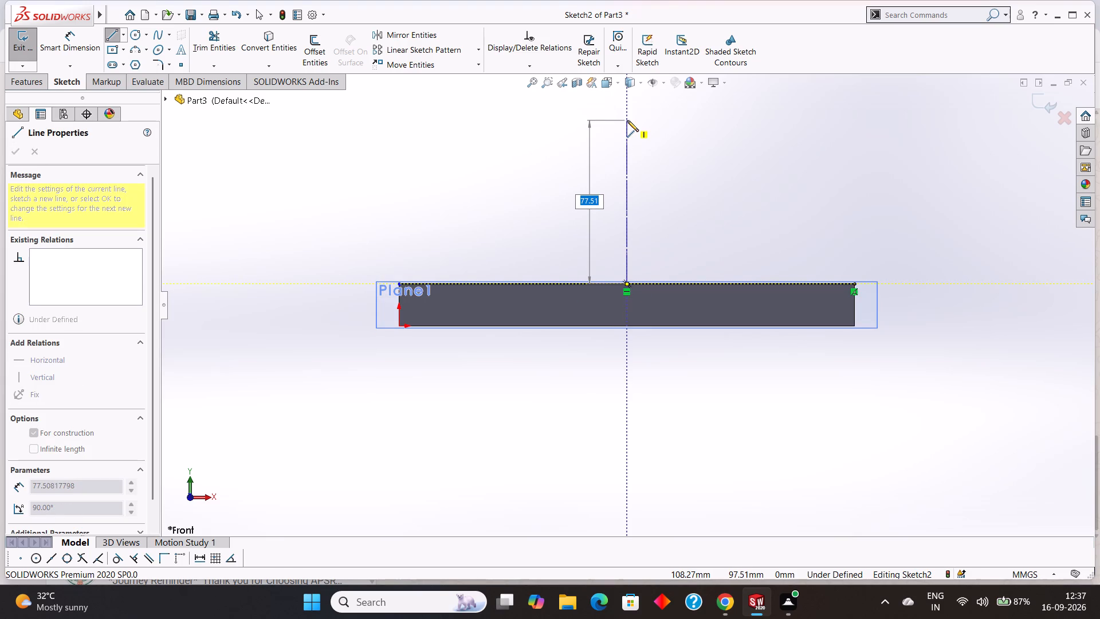
type("105")
key("Return")
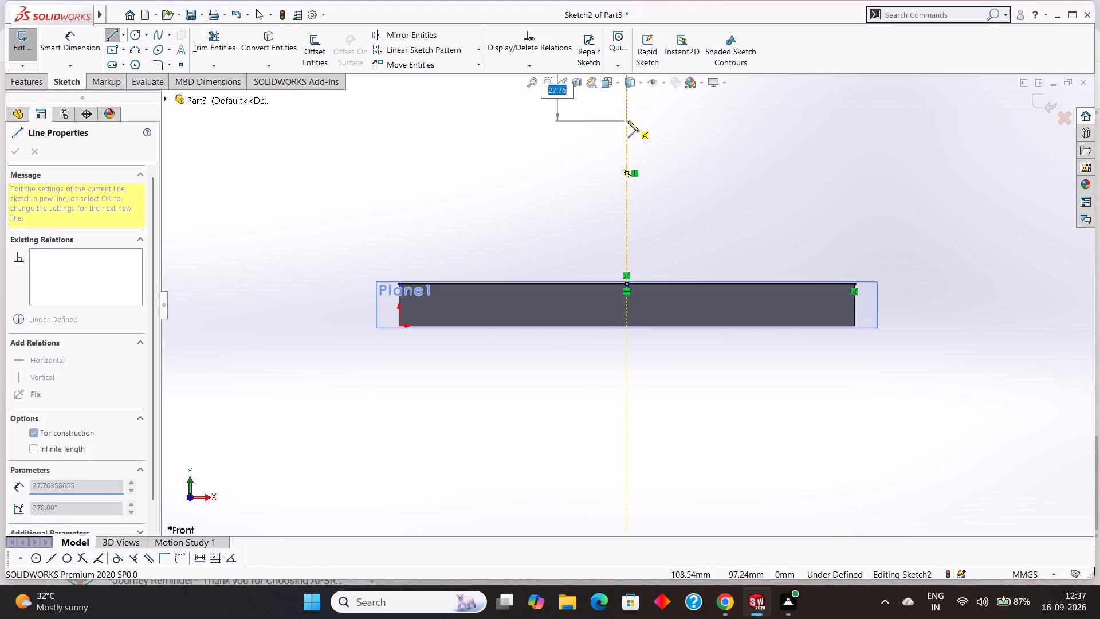
Draw a 64 mm horizontal line leftward from the top endpoint of the vertical centerline.
scroll(631, 123, "up", 3)
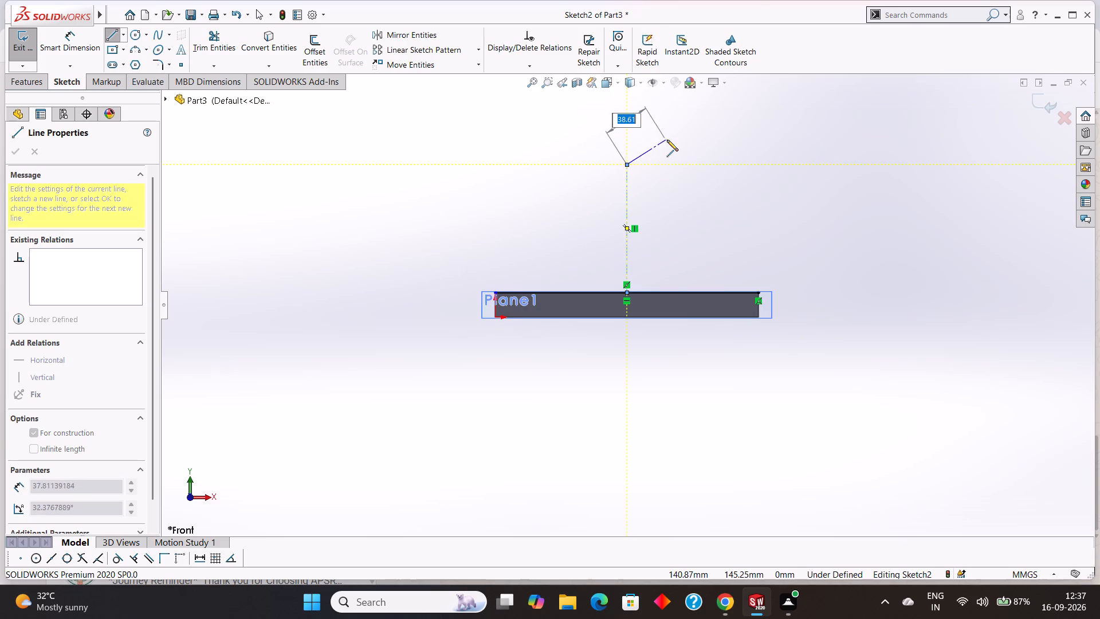
right_click(667, 140)
left_click(698, 152)
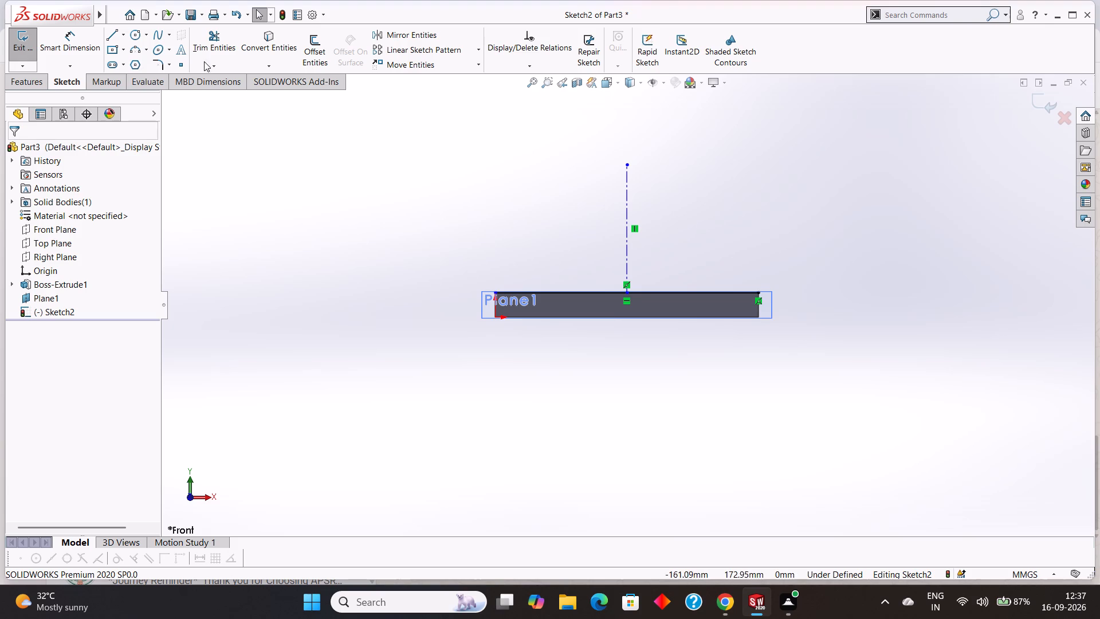
left_click(117, 38)
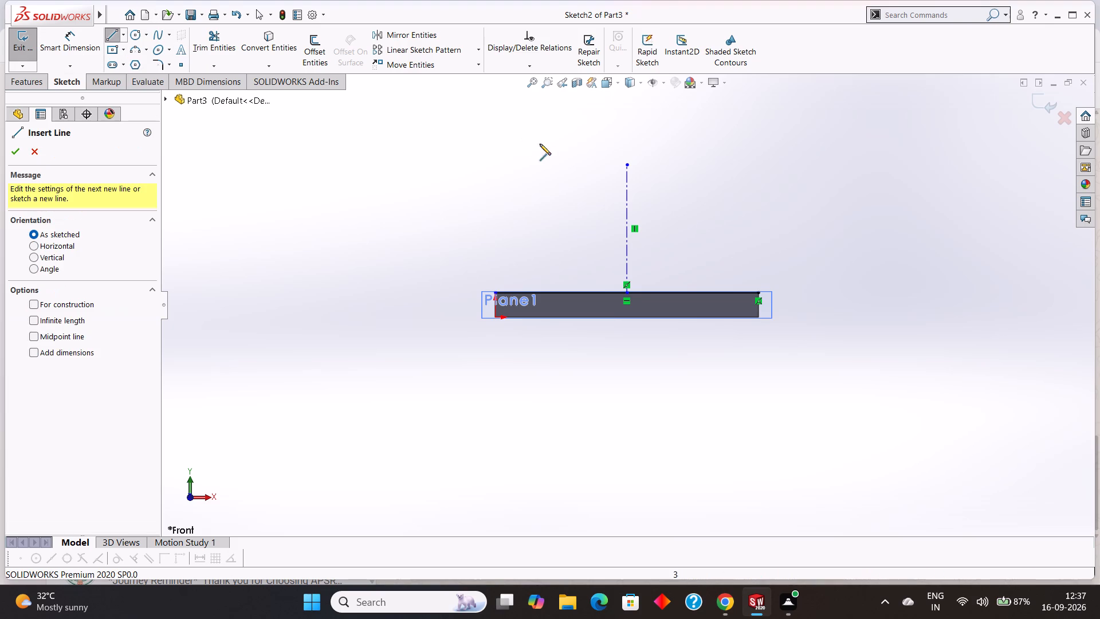
left_click(624, 164)
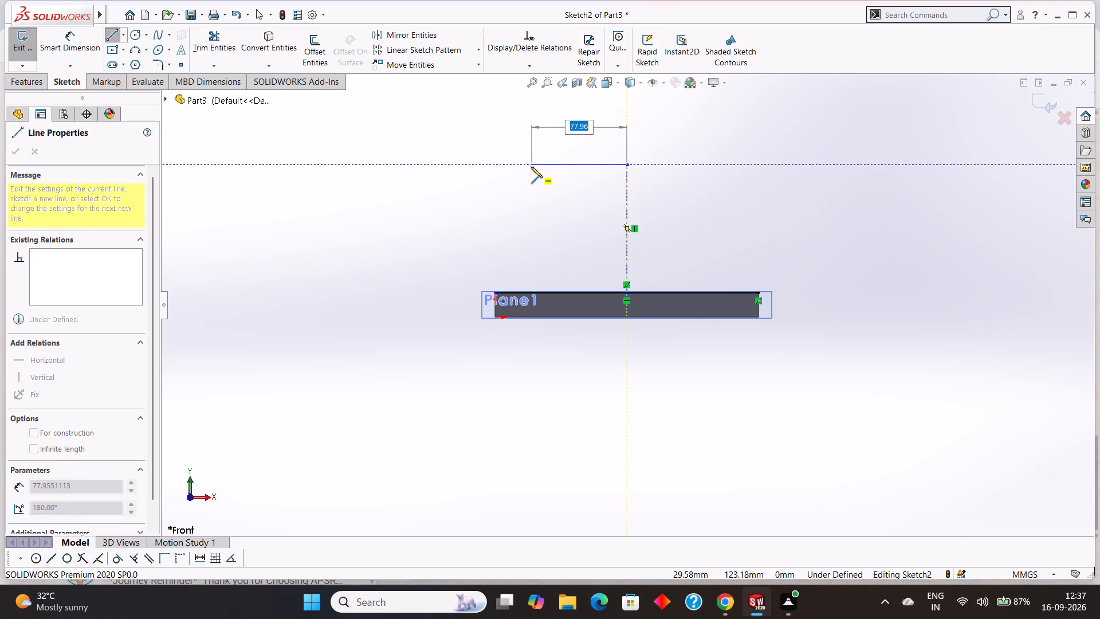
type("64")
key("Return")
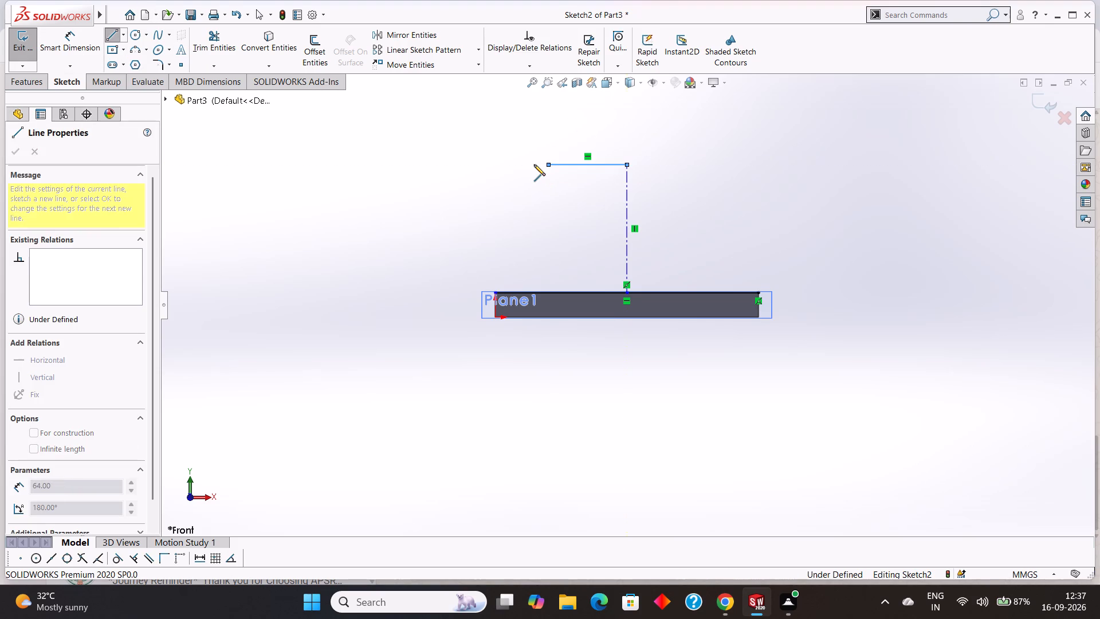
right_click(500, 135)
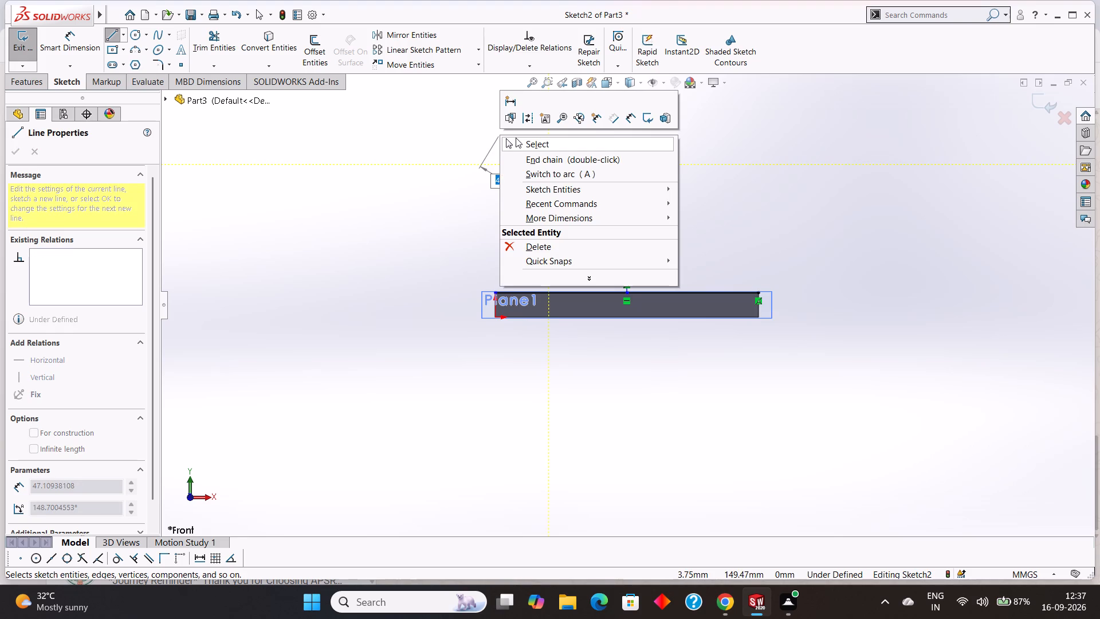
left_click(528, 145)
Draw a 64 mm horizontal line rightward from the centerline's top, continuing with a slanted line down to the bar's upper right corner.
left_click(111, 32)
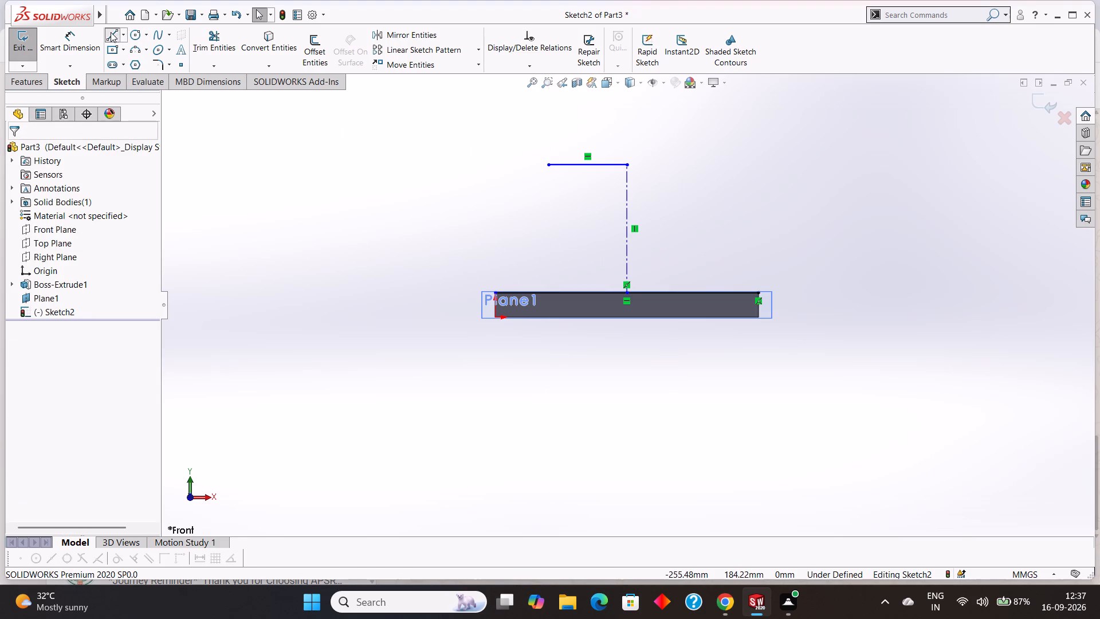
left_click(627, 164)
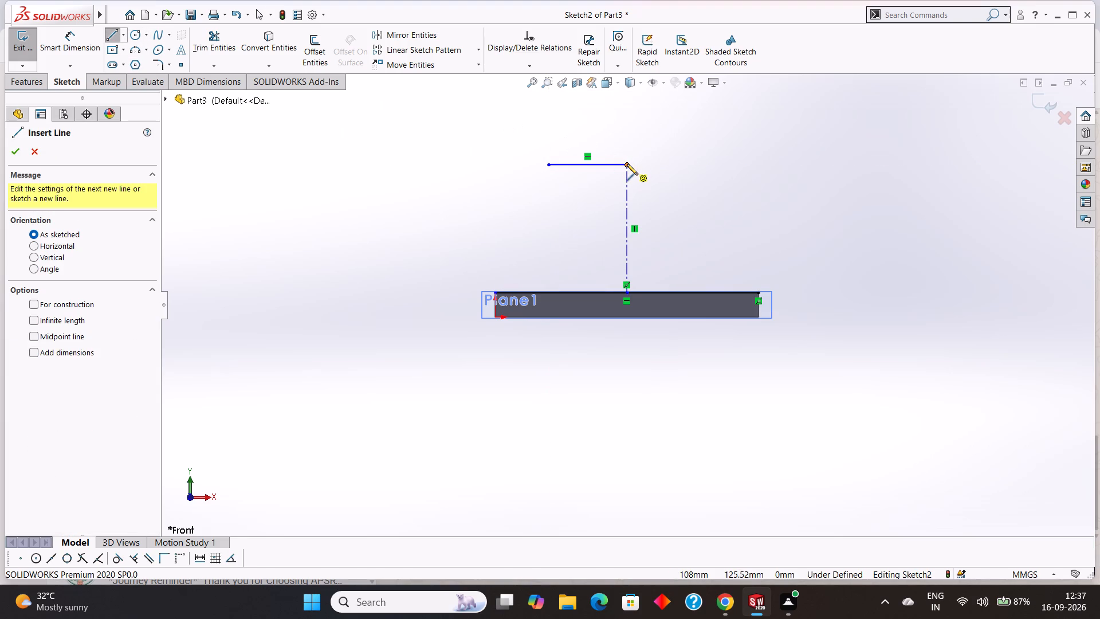
type("64")
key("Return")
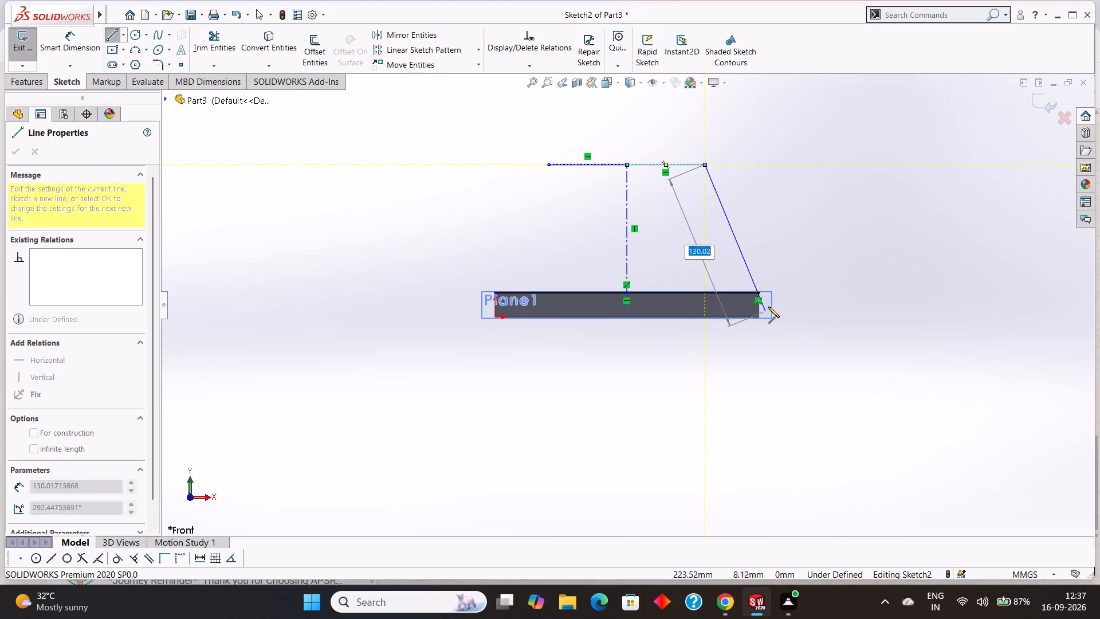
left_click(758, 291)
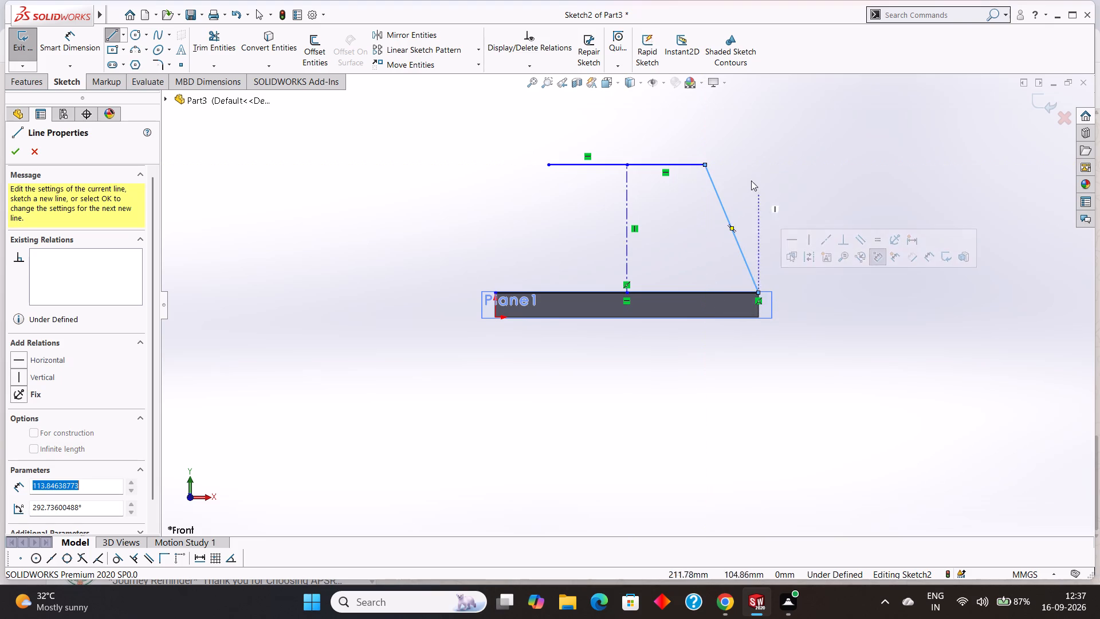
right_click(761, 158)
left_click(787, 164)
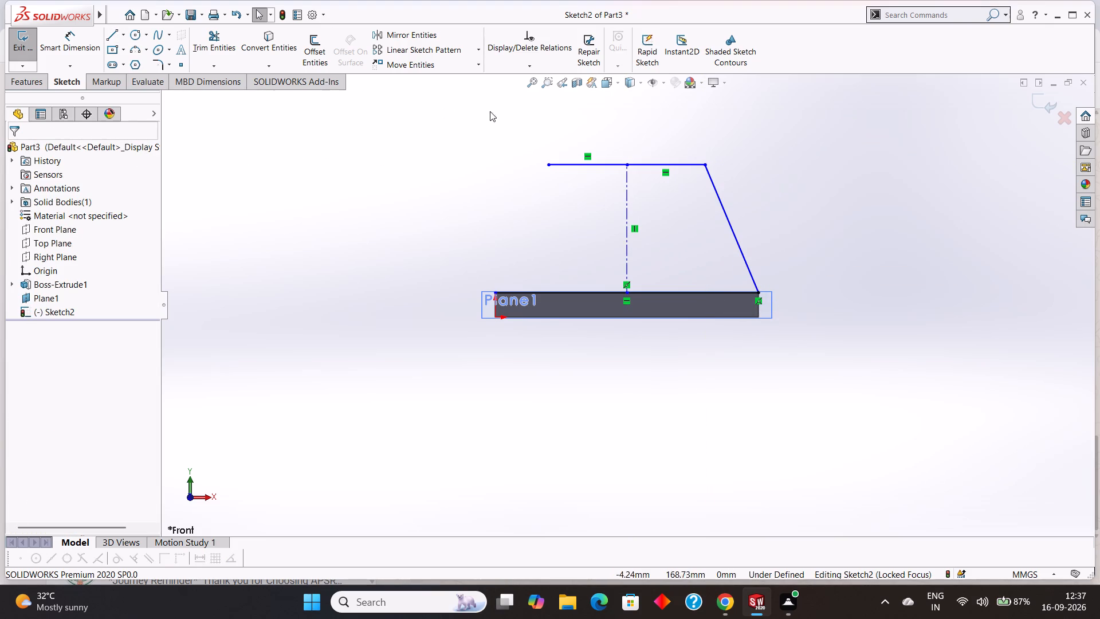
Draw a slanted line from the left end of the top line down to the bar's upper left corner.
left_click(115, 41)
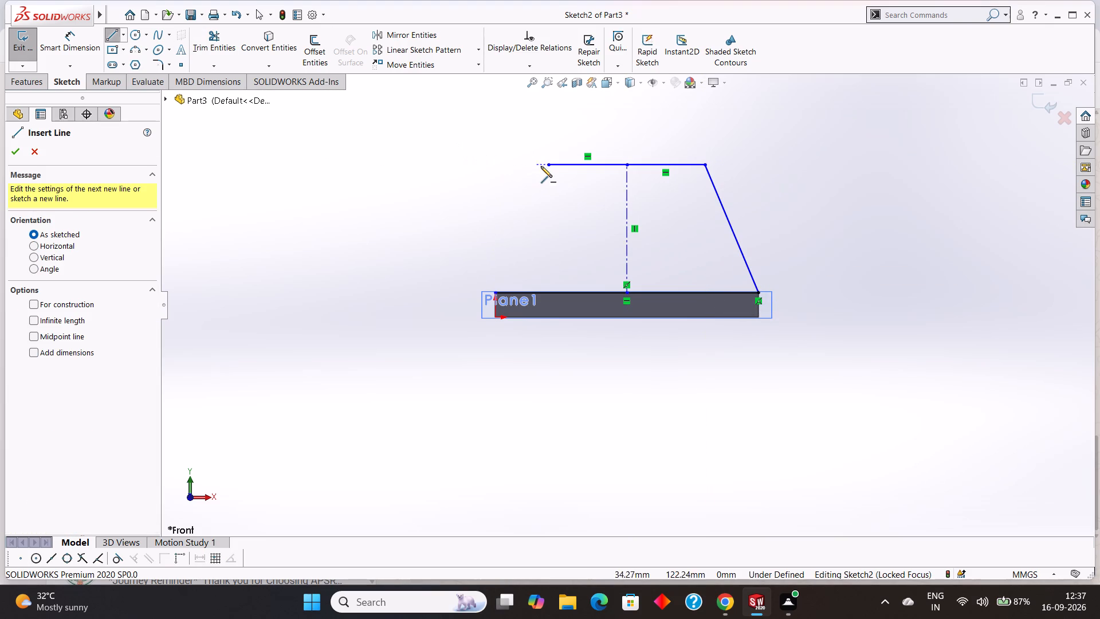
left_click(549, 163)
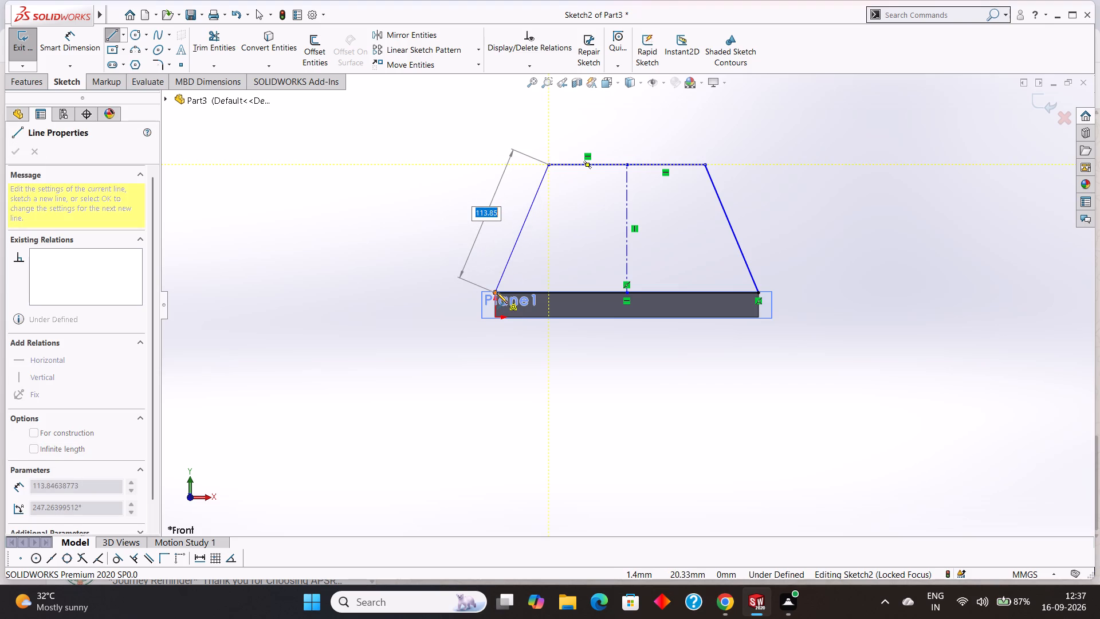
left_click(497, 292)
right_click(445, 225)
left_click(485, 233)
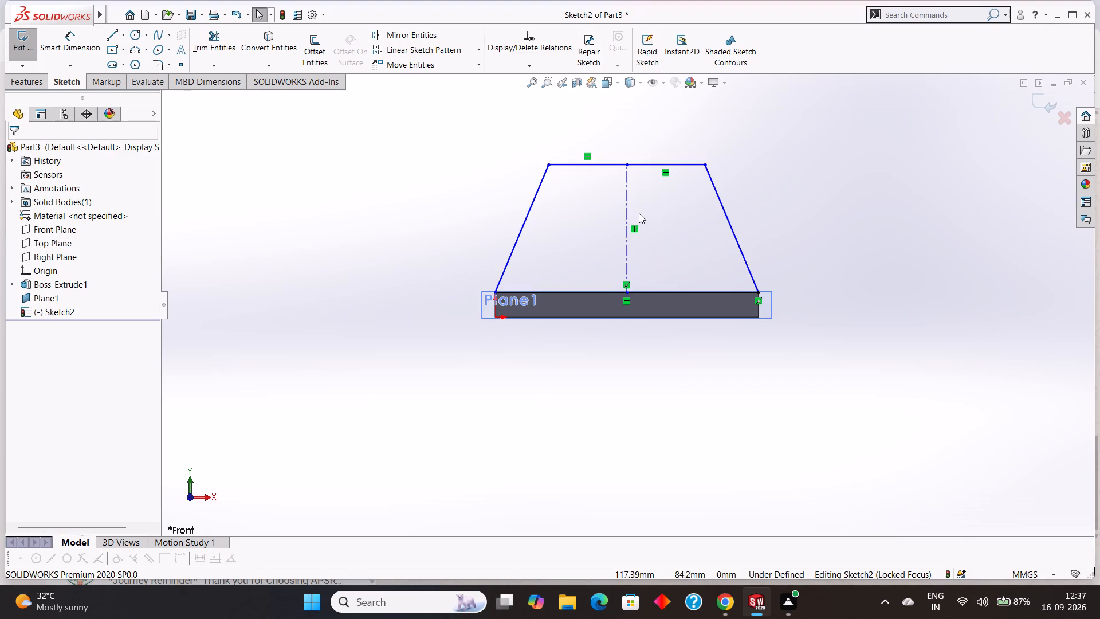
Delete the vertical centerline and both 64 mm horizontal top lines from the profile.
right_click(627, 203)
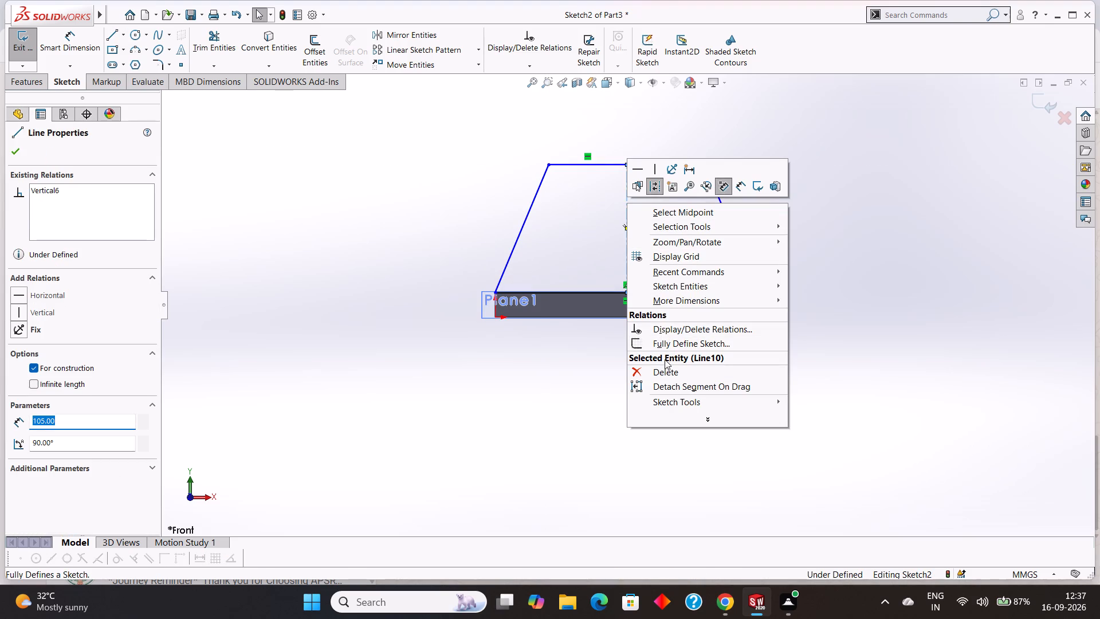
left_click(667, 367)
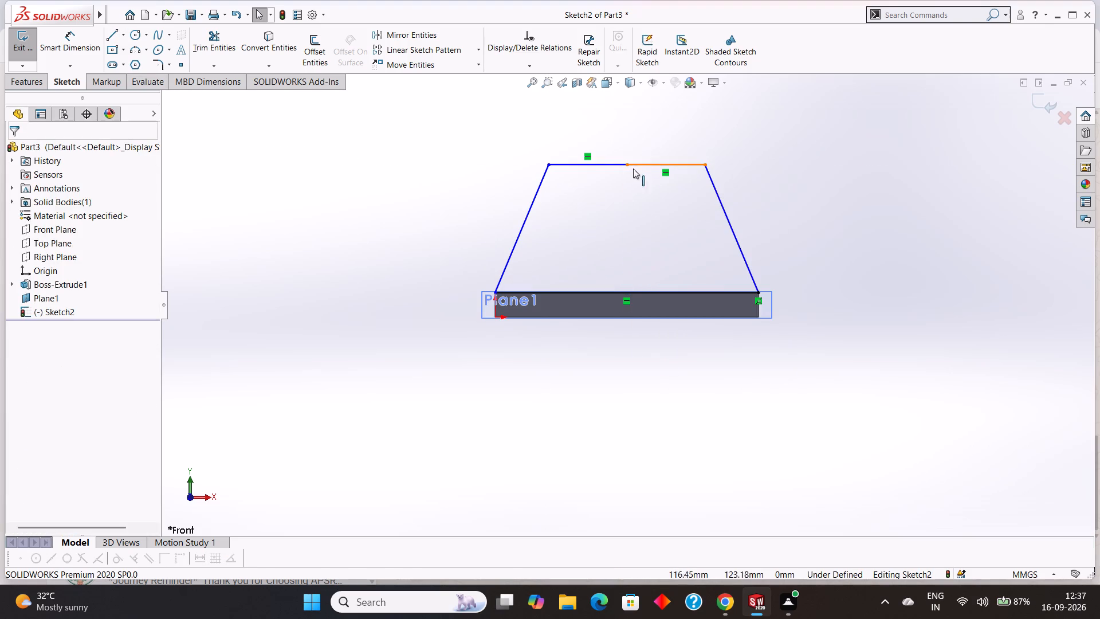
right_click(606, 163)
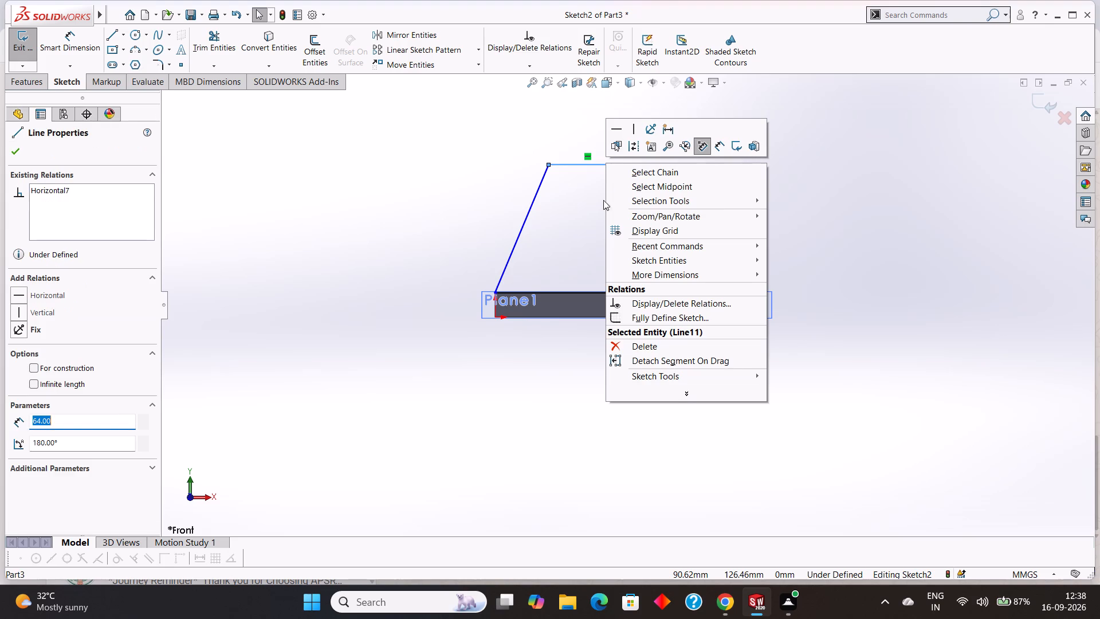
left_click(653, 346)
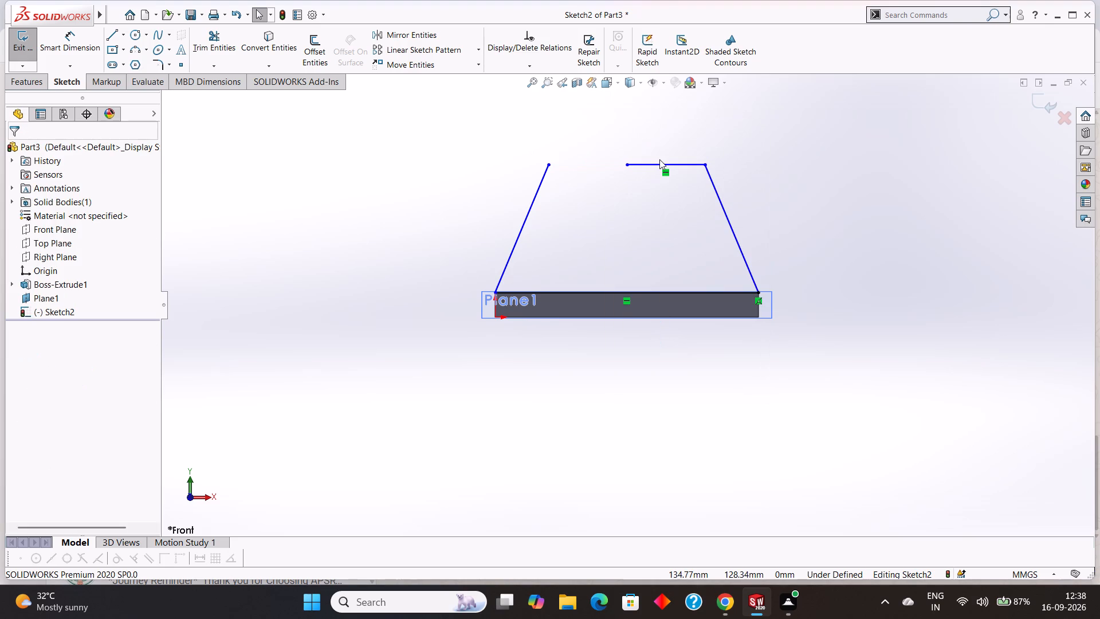
right_click(655, 166)
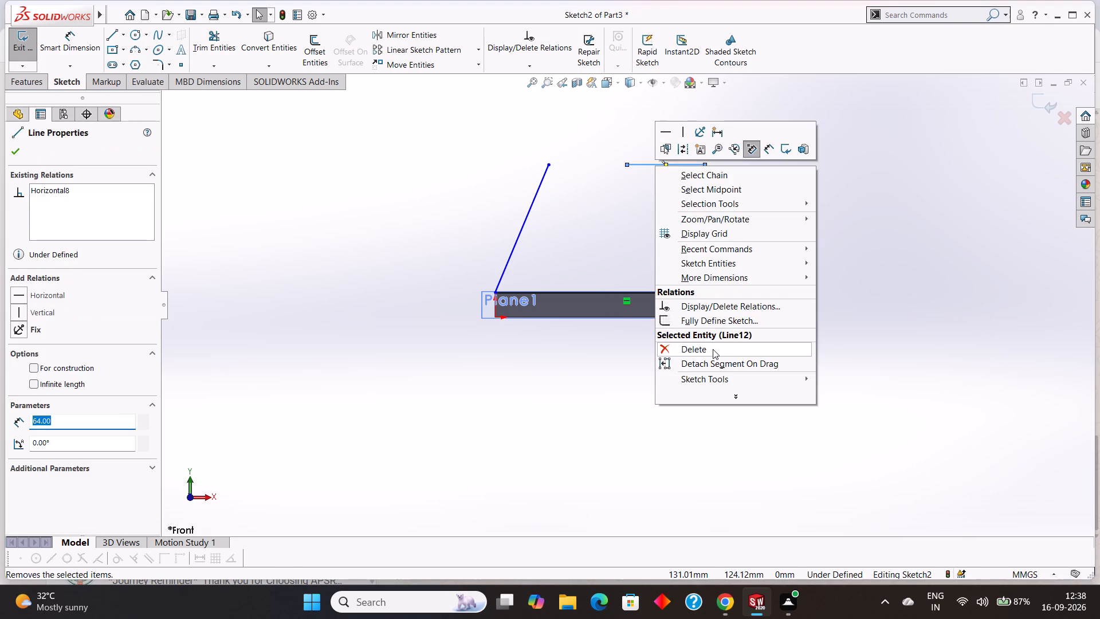
left_click(713, 350)
Close the trapezoid with a single 128 mm horizontal line joining the upper ends of the two slanted lines.
left_click(105, 30)
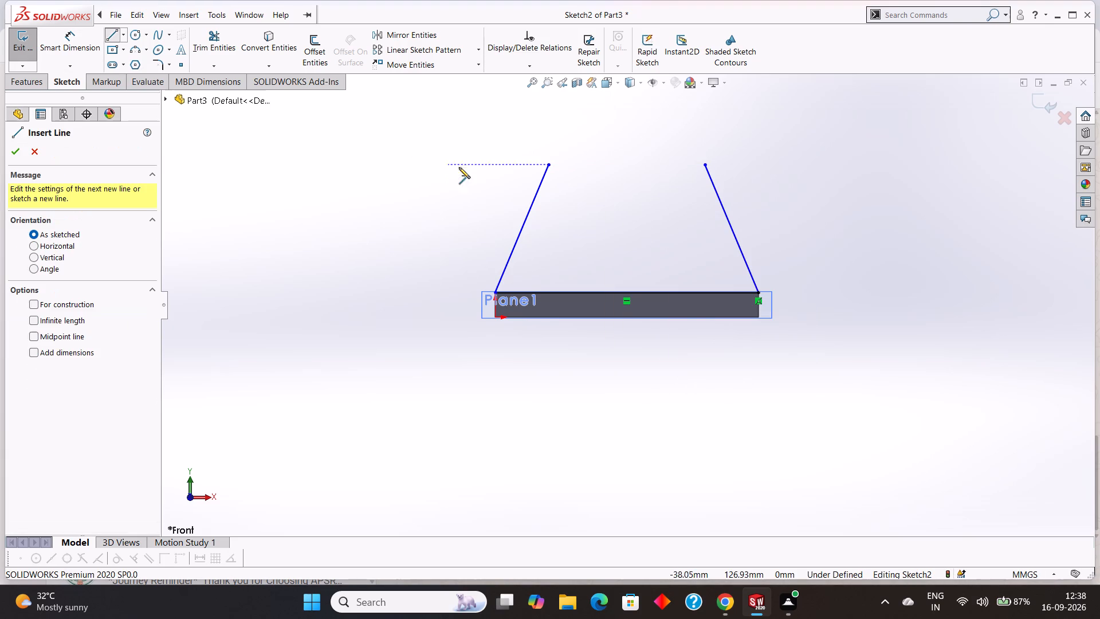
left_click(550, 162)
left_click(704, 165)
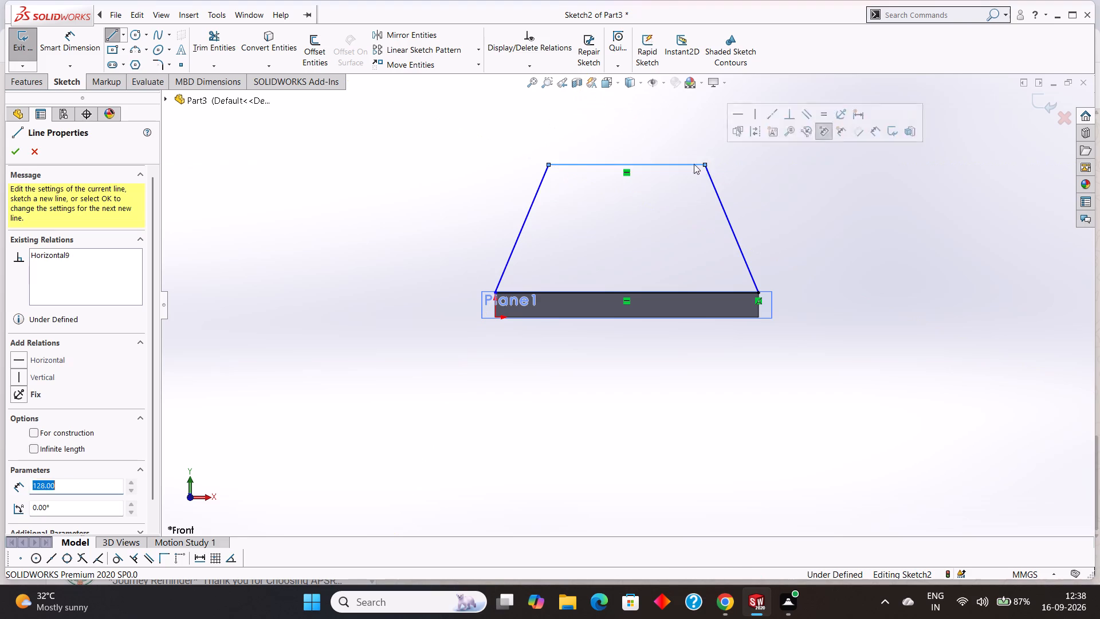
right_click(588, 129)
left_click(616, 136)
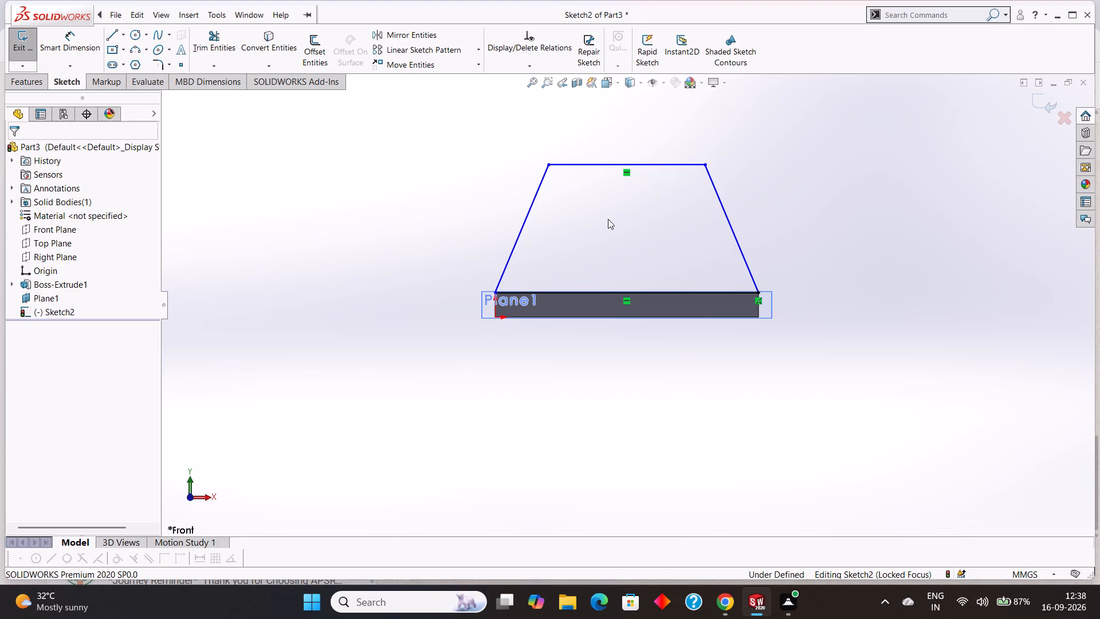
Hide Plane1.
left_click(52, 303)
left_click(80, 287)
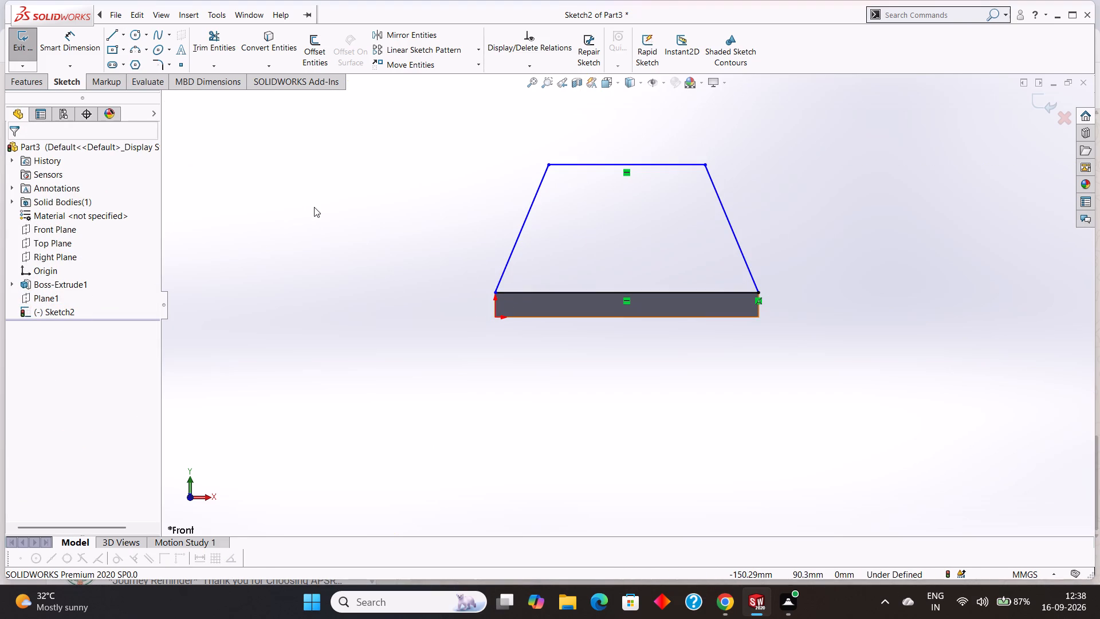
left_click(314, 207)
Extrude the trapezoidal profile as a blind 20 mm boss merged with the bar.
left_click(25, 81)
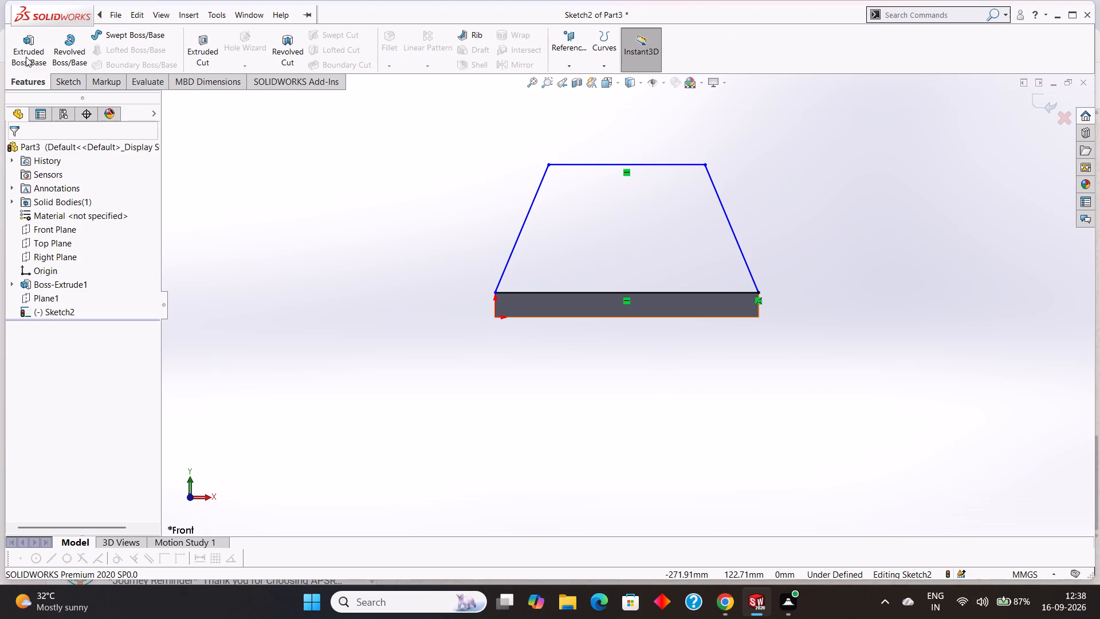
left_click(26, 46)
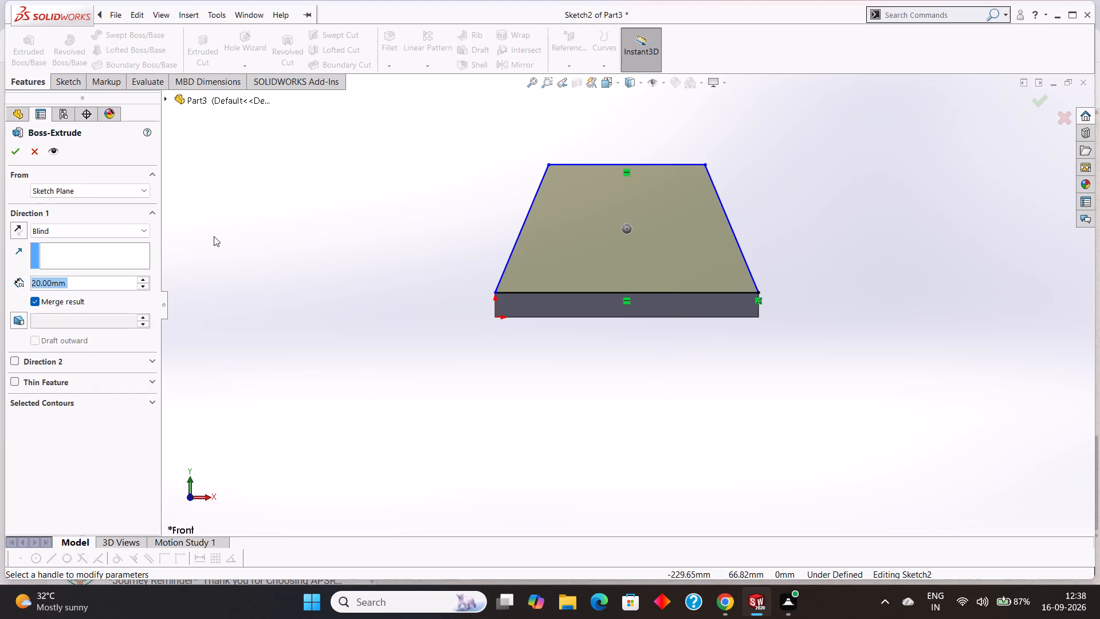
key("Return")
left_click(826, 198)
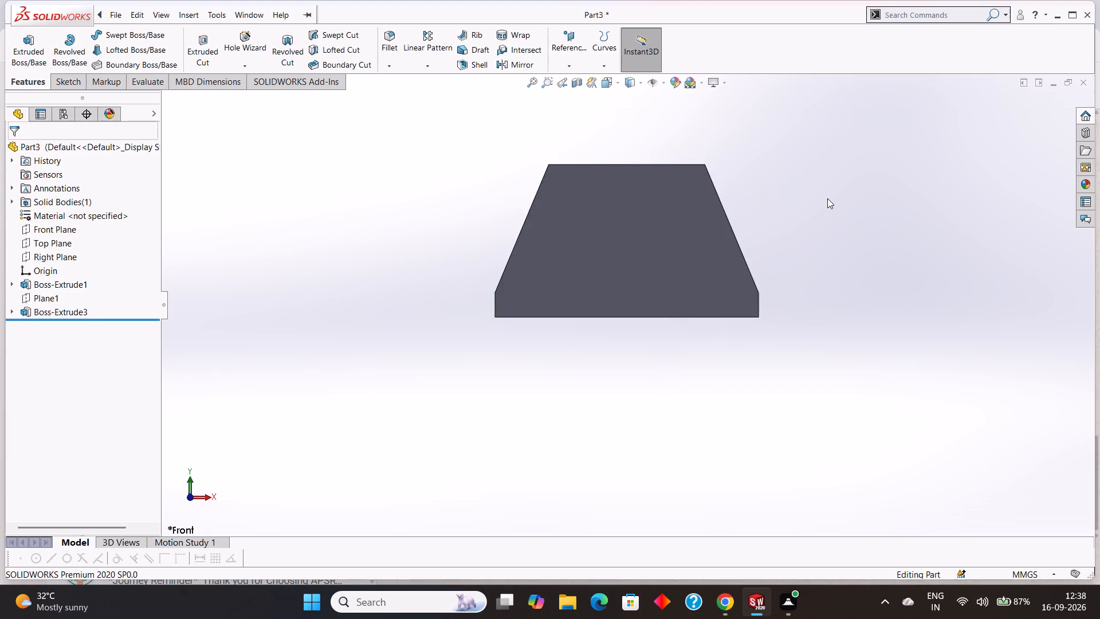
Start a new sketch on the front face shared by the bar and the trapezoid, viewed normal to it.
scroll(828, 198, "up", 1)
middle_click_drag(829, 199, 834, 276)
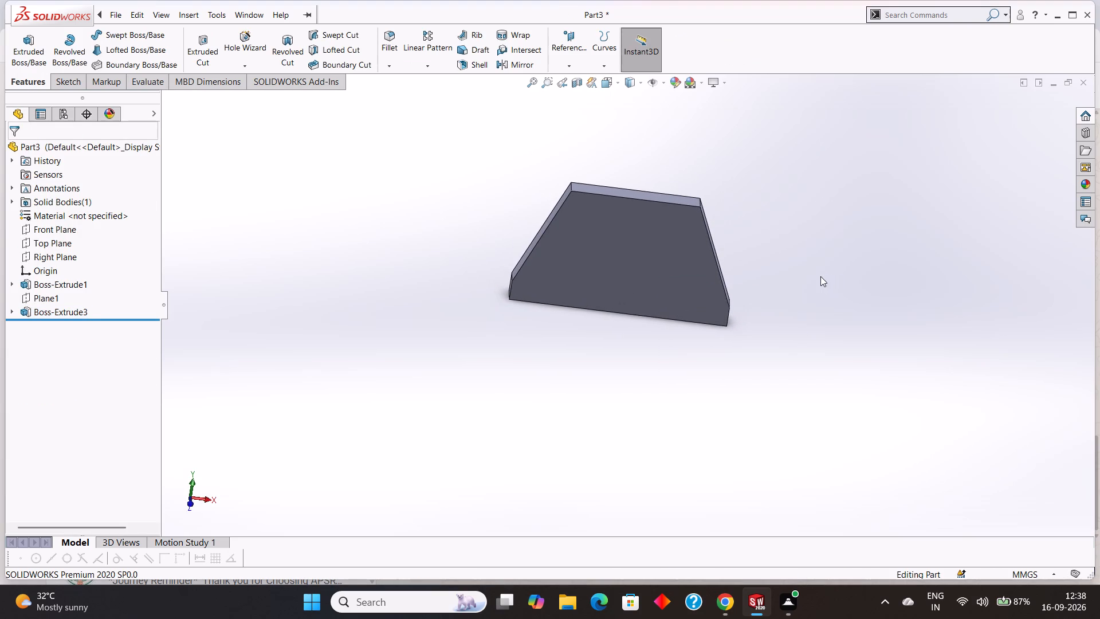
scroll(816, 276, "up", 2)
left_click(628, 265)
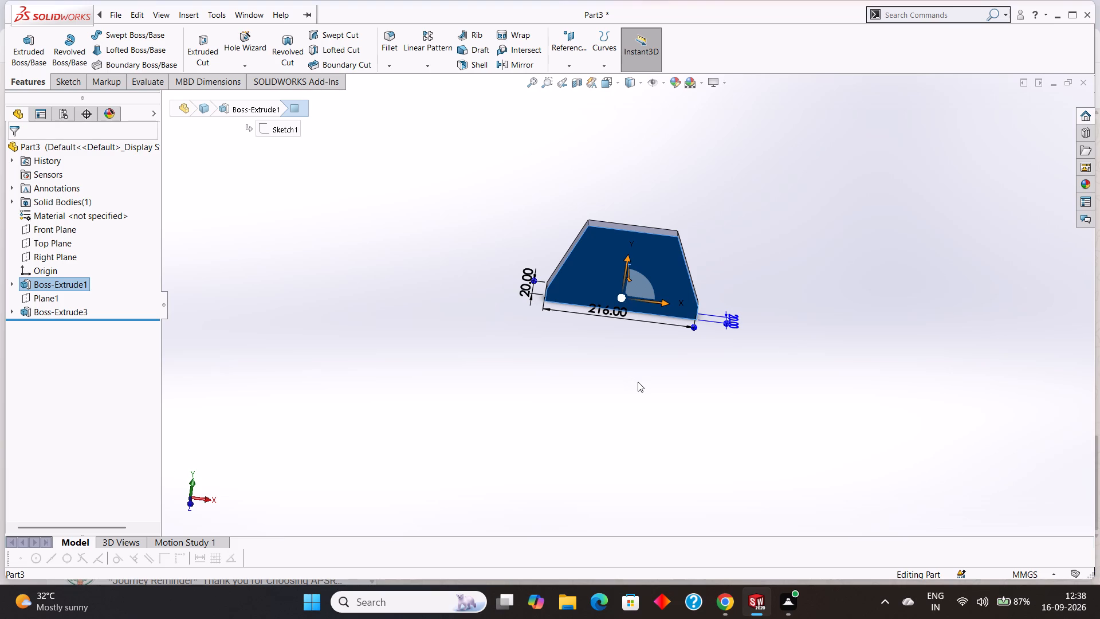
key("ctrl+8")
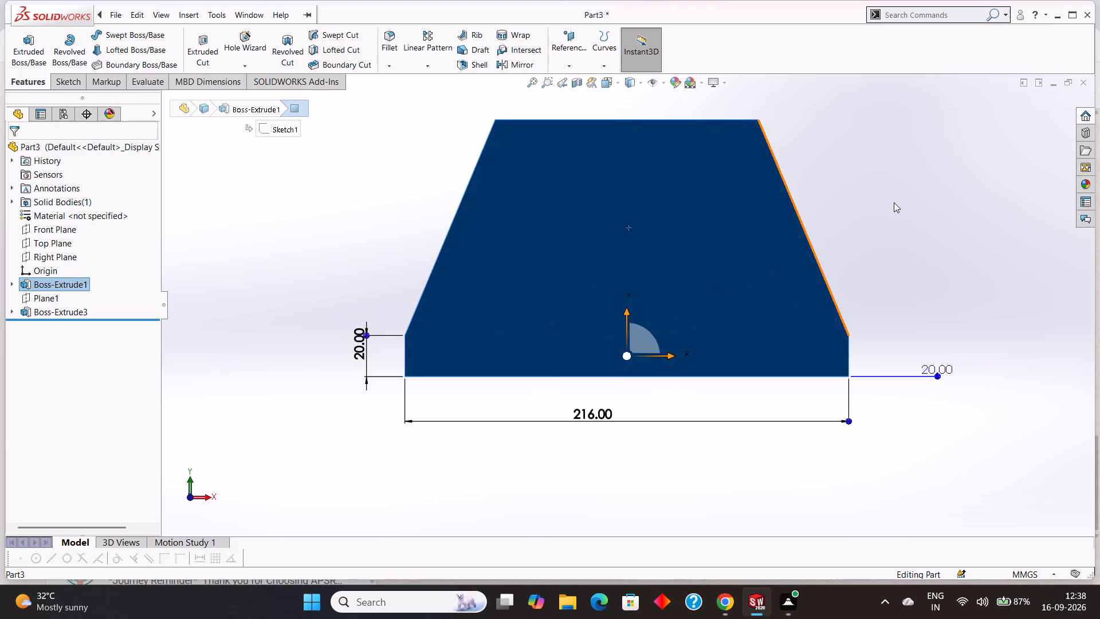
left_click(894, 201)
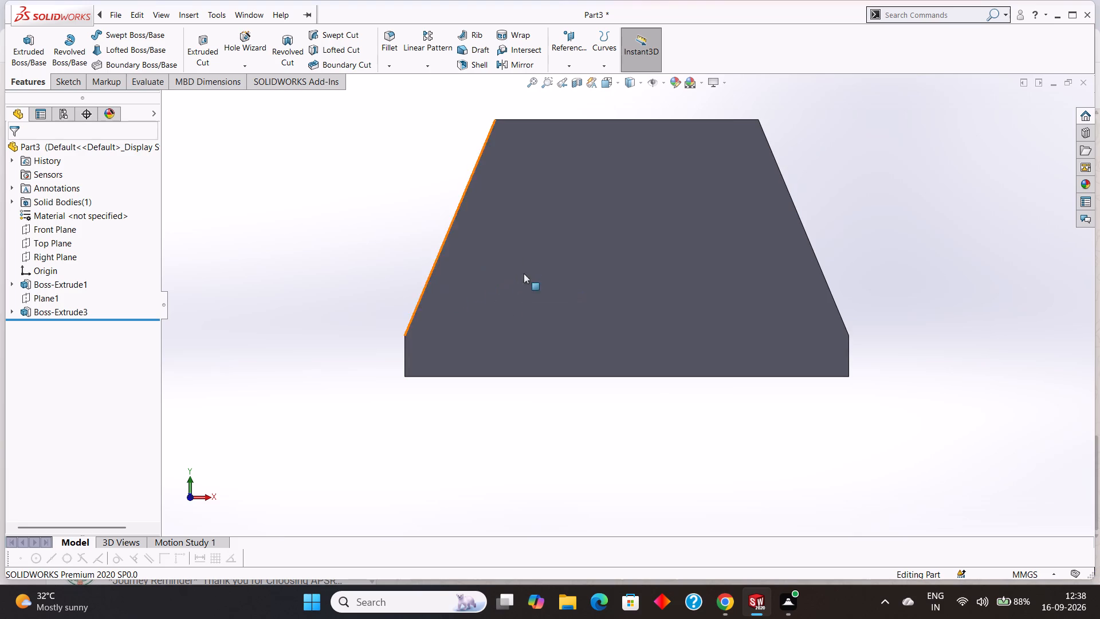
left_click(62, 81)
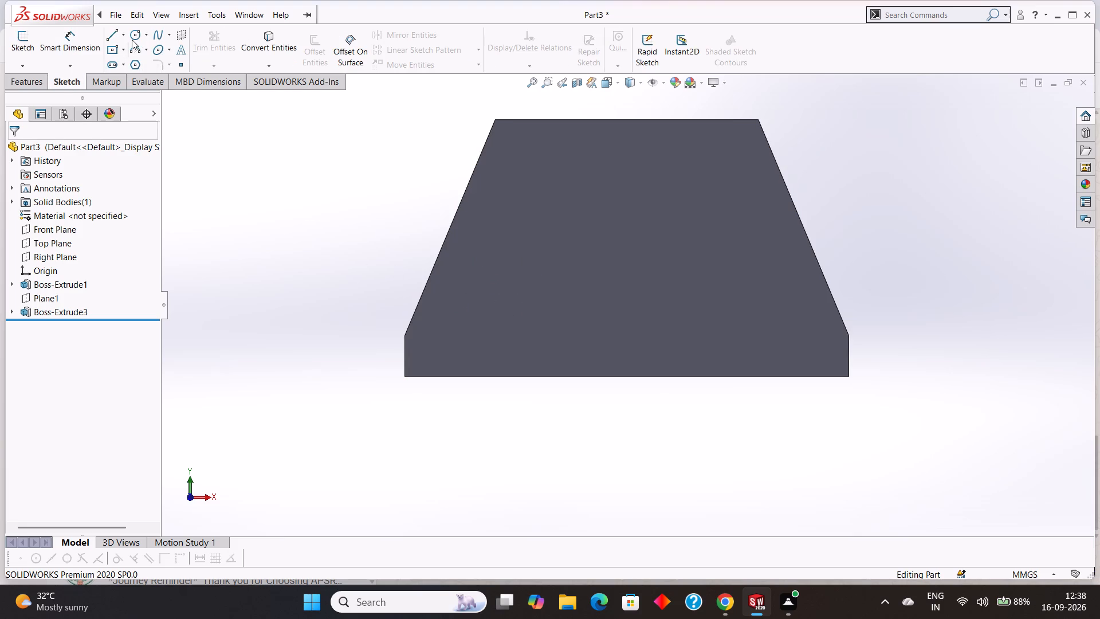
left_click(147, 36)
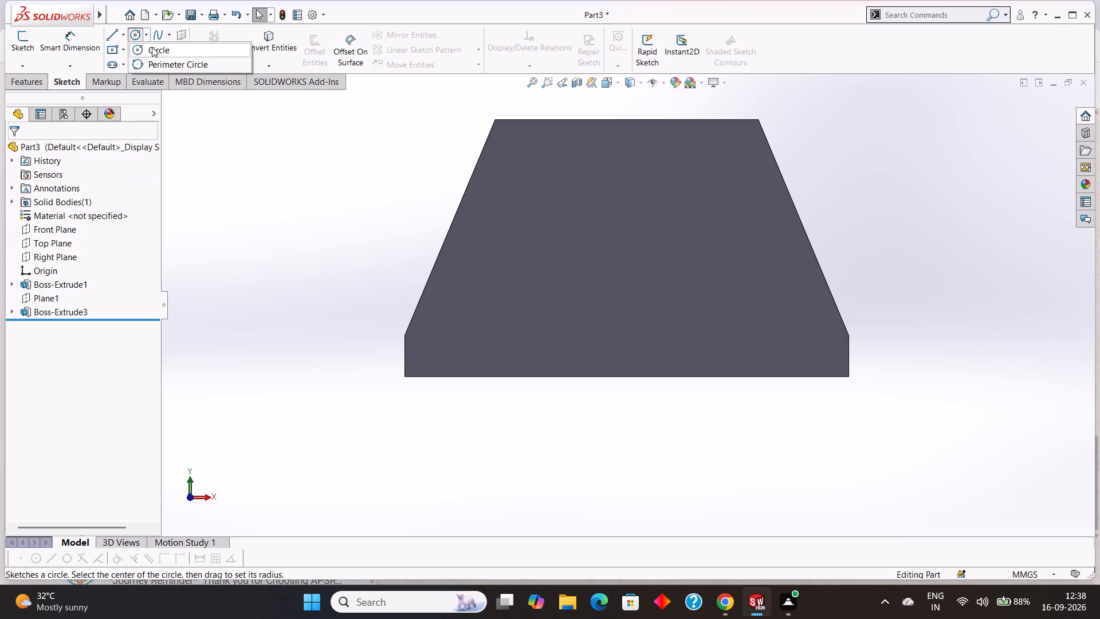
left_click(152, 47)
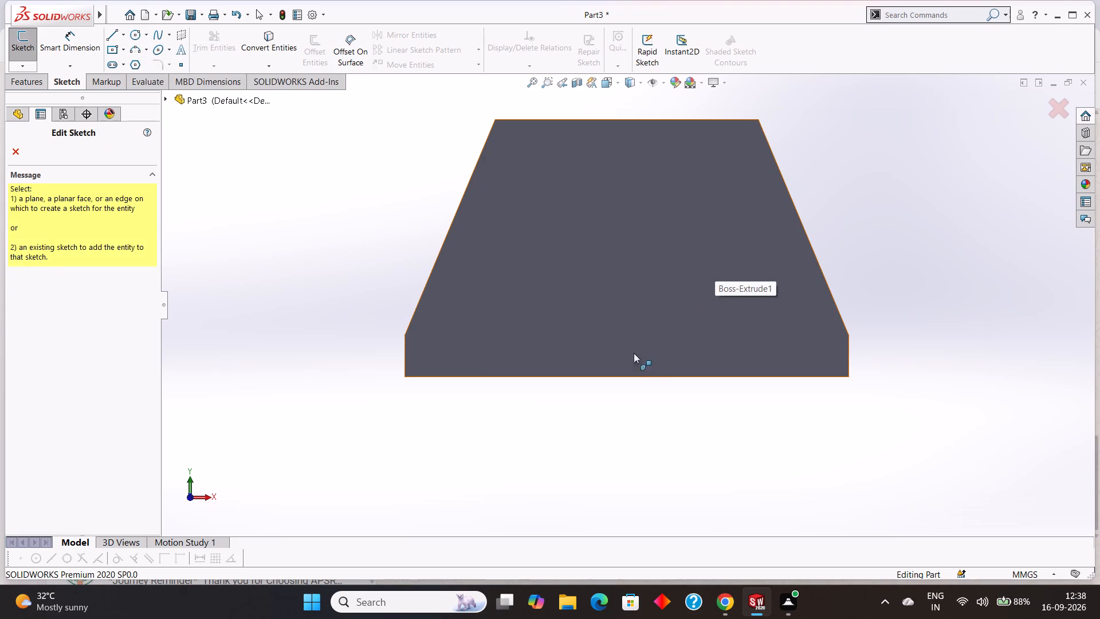
left_click(583, 315)
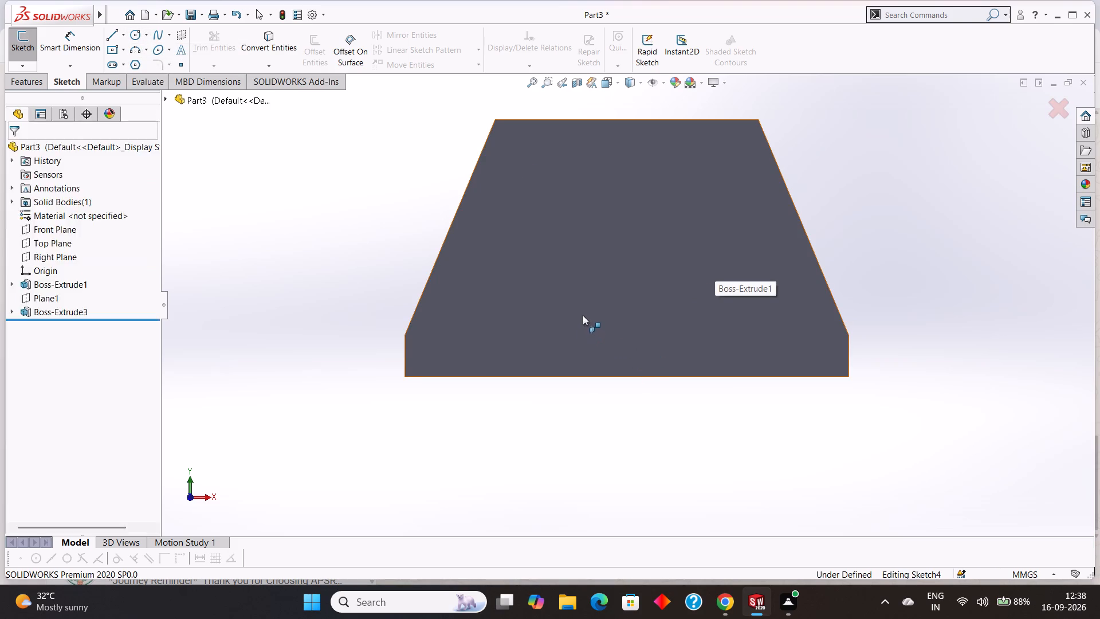
key("Escape")
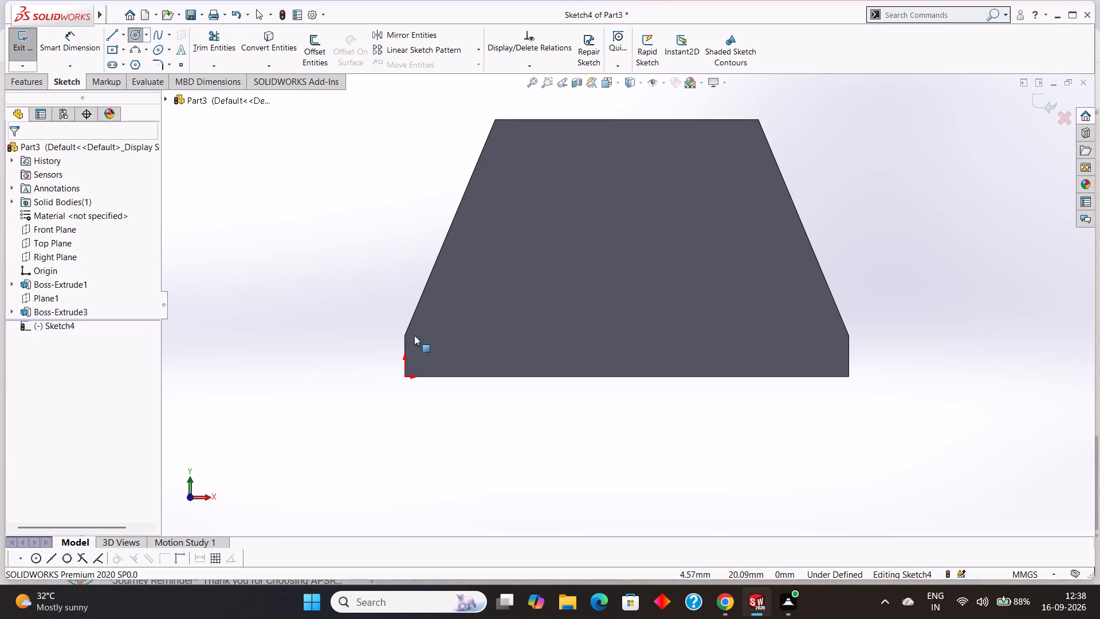
Draw a horizontal line across the full width of the bar, joining the lower ends of the trapezoid's slanted edges.
left_click(115, 34)
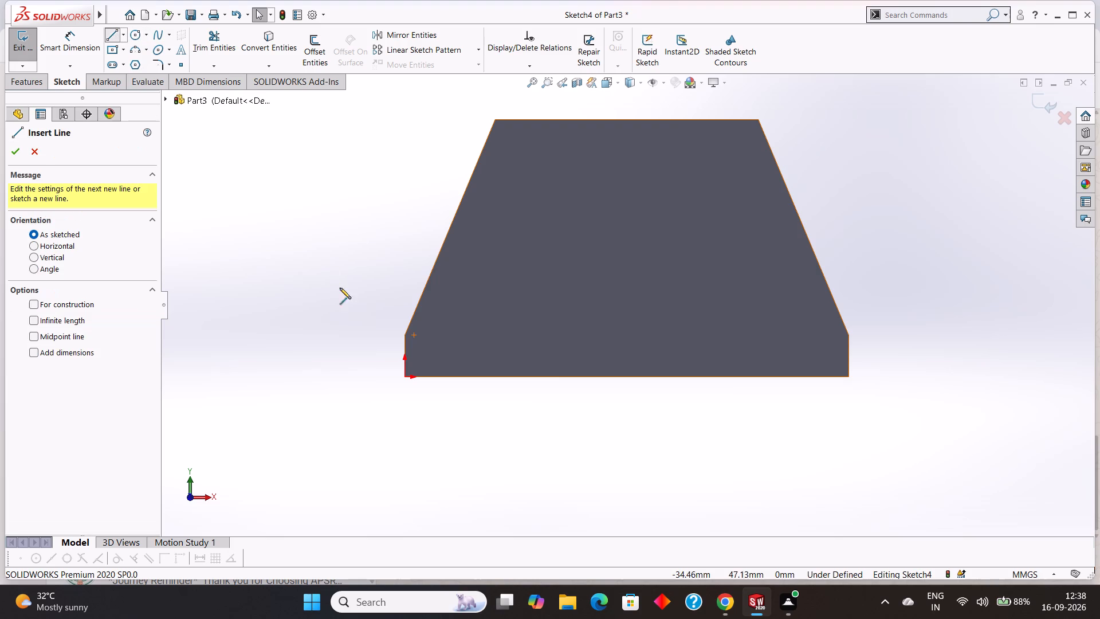
left_click(406, 334)
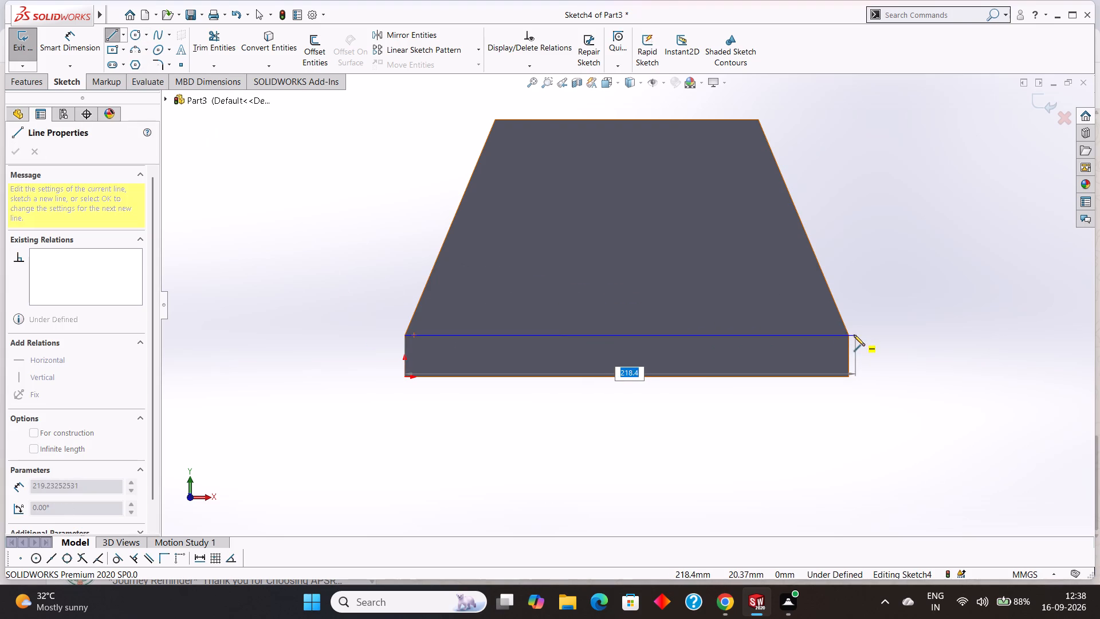
left_click(849, 335)
right_click(848, 260)
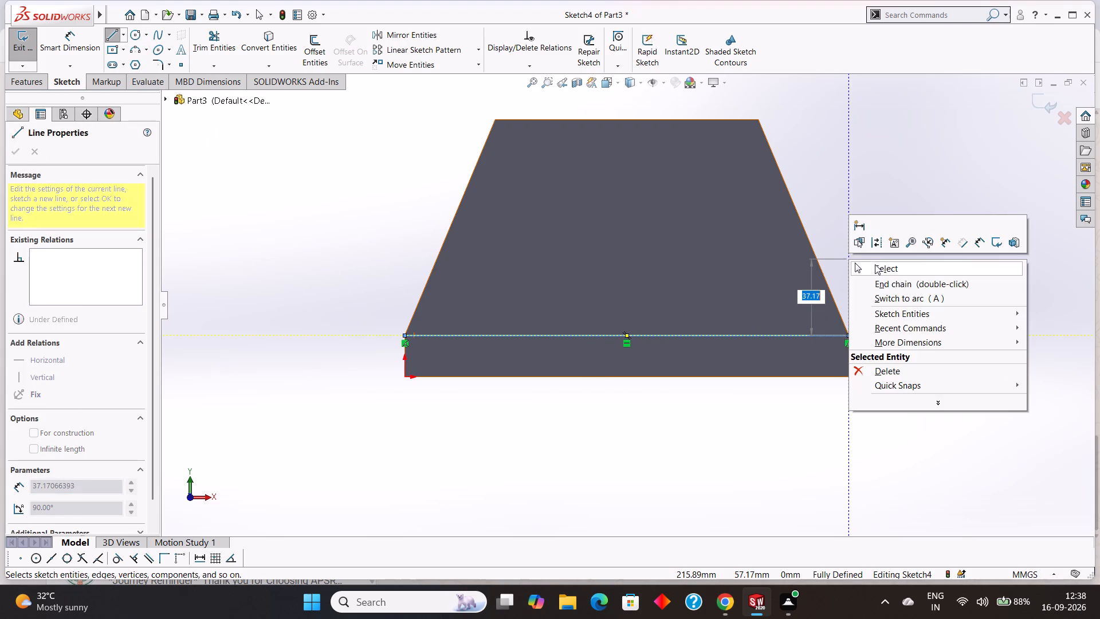
left_click(877, 265)
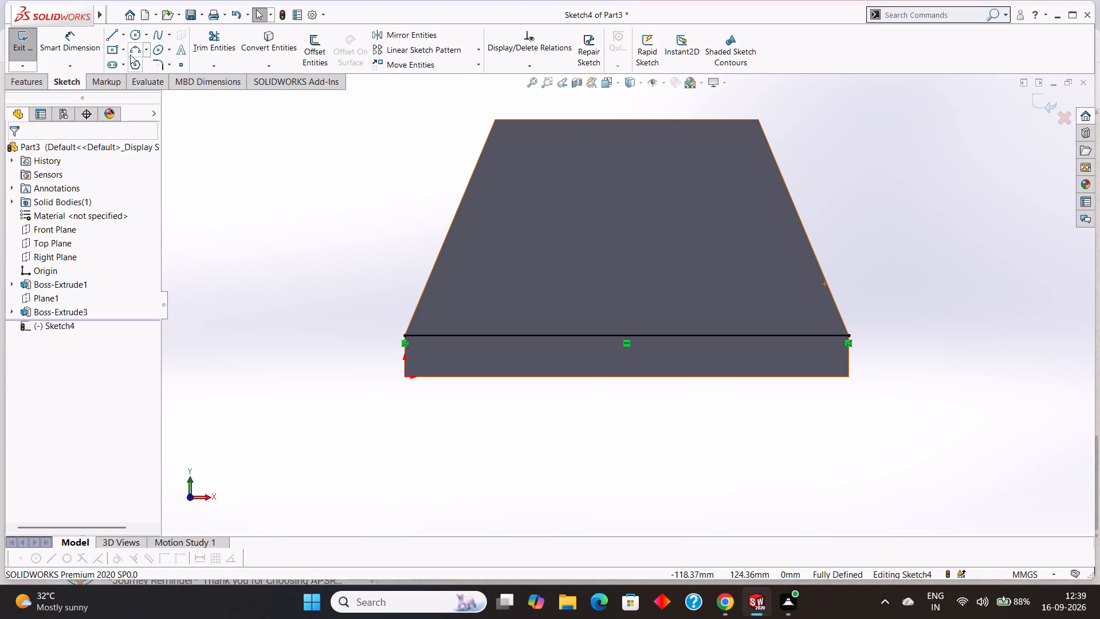
Draw a 76 mm vertical centerline up from the horizontal line's midpoint, continuing with a 38 mm horizontal centerline to the right.
left_click(123, 35)
left_click(133, 59)
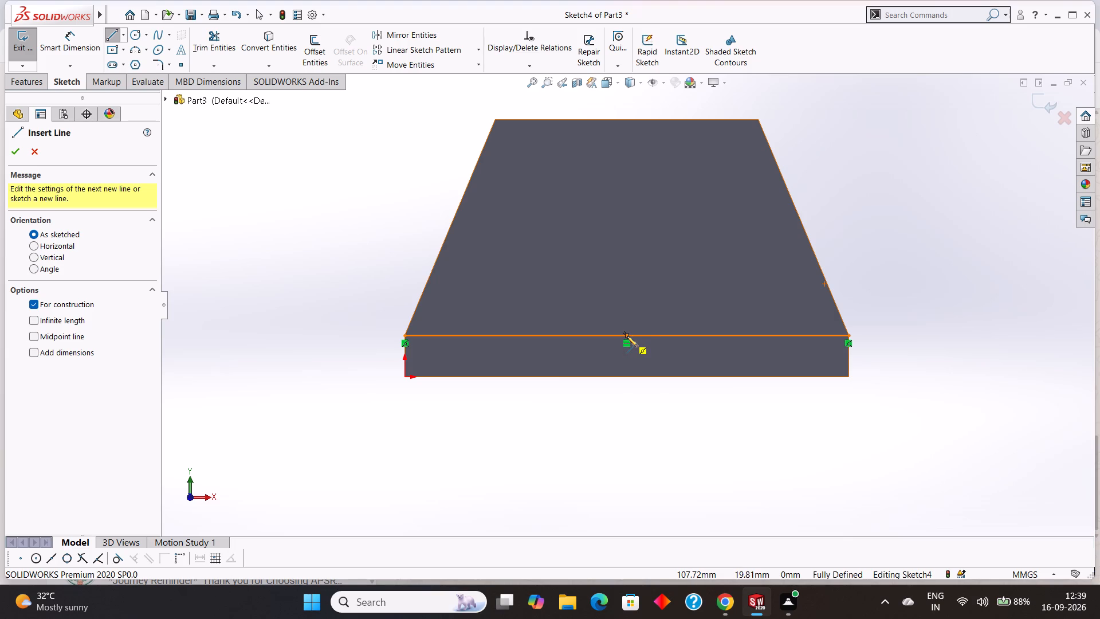
left_click(627, 336)
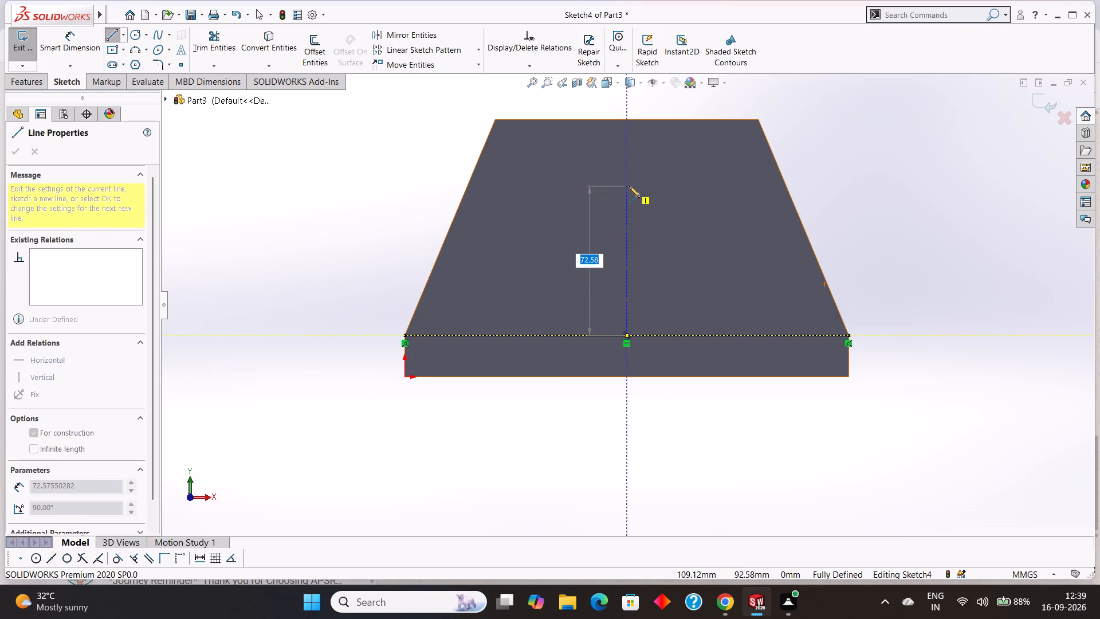
type("76")
key("Return")
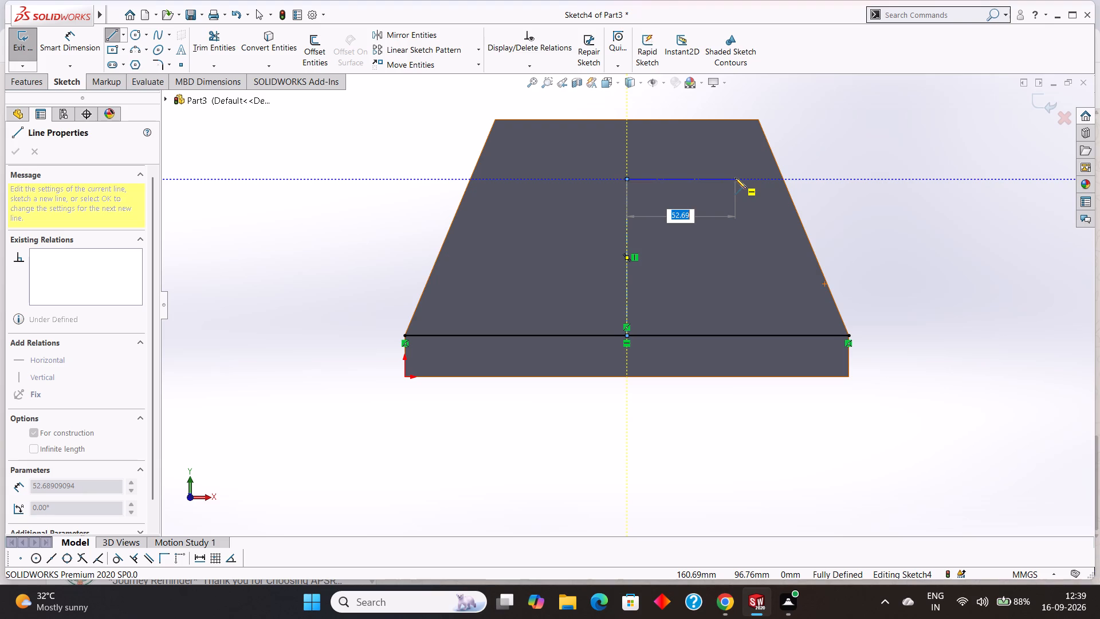
type("38")
key("Return")
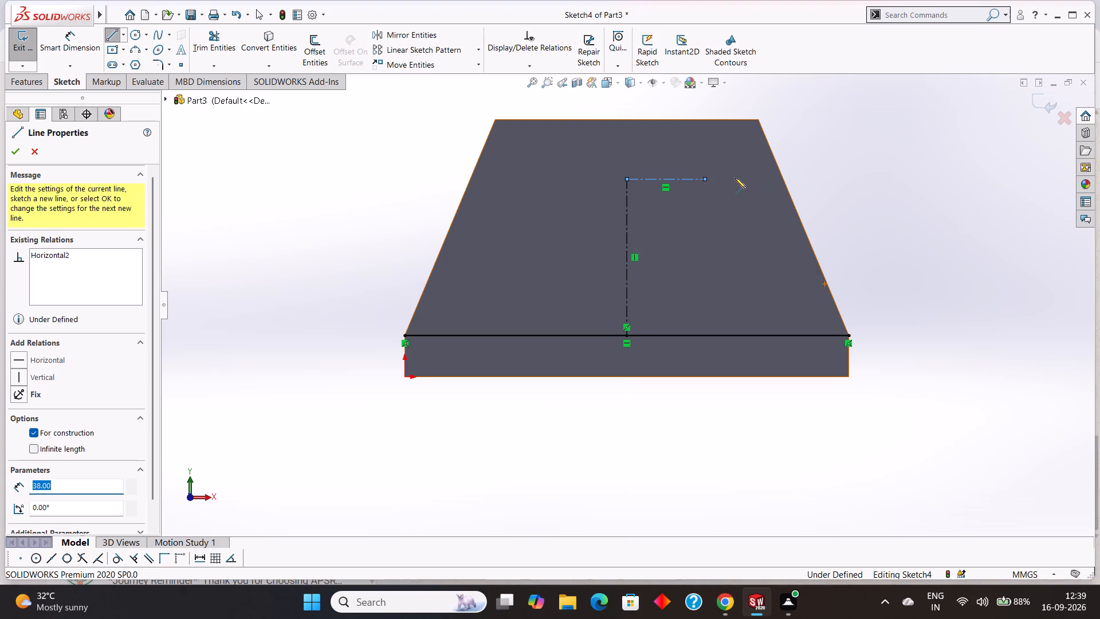
right_click(676, 152)
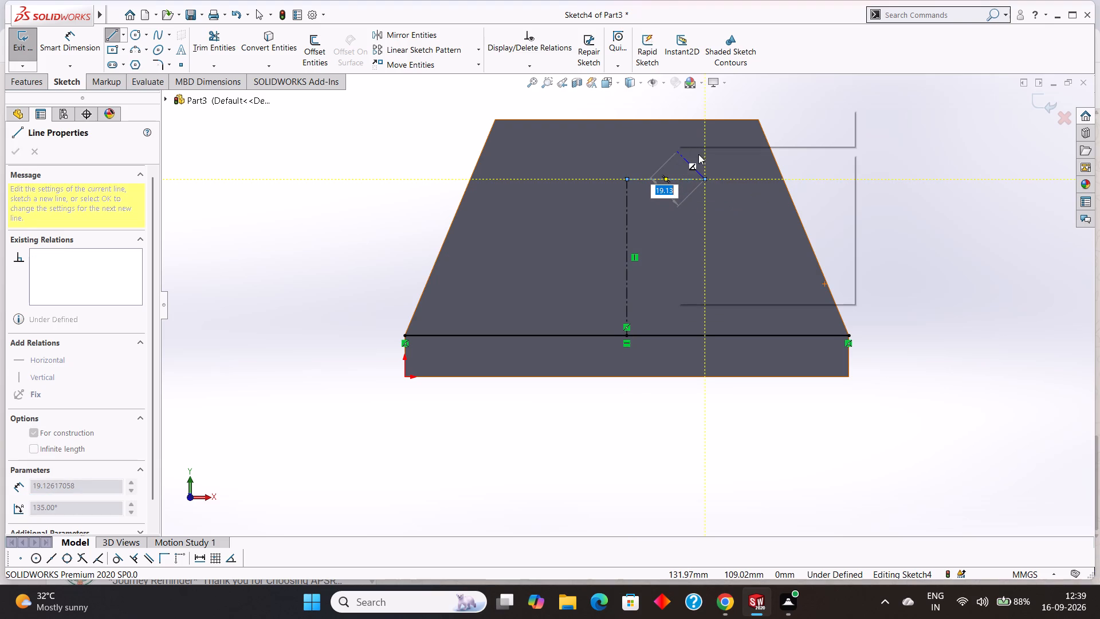
left_click(709, 160)
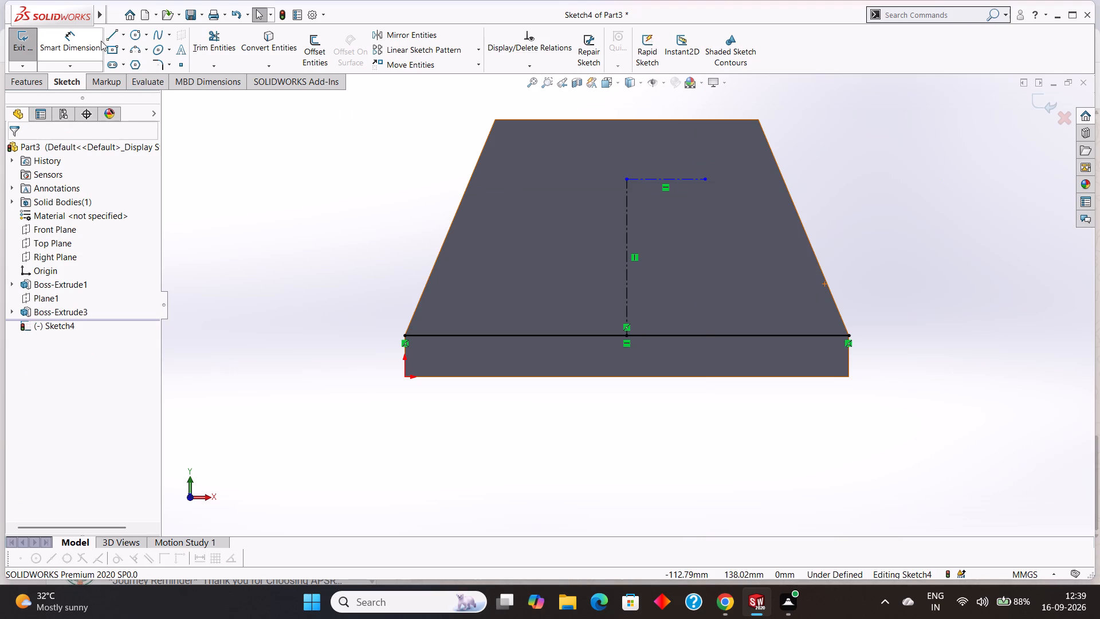
Draw a 38 mm horizontal solid line to the left from the upper end of the vertical centerline.
left_click(115, 32)
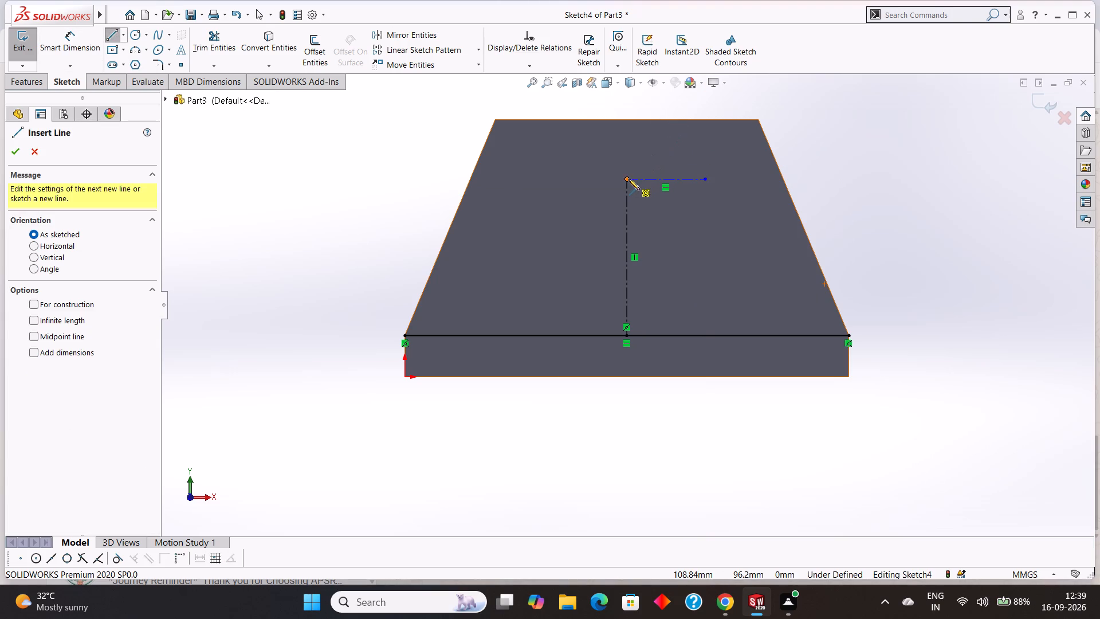
left_click(628, 179)
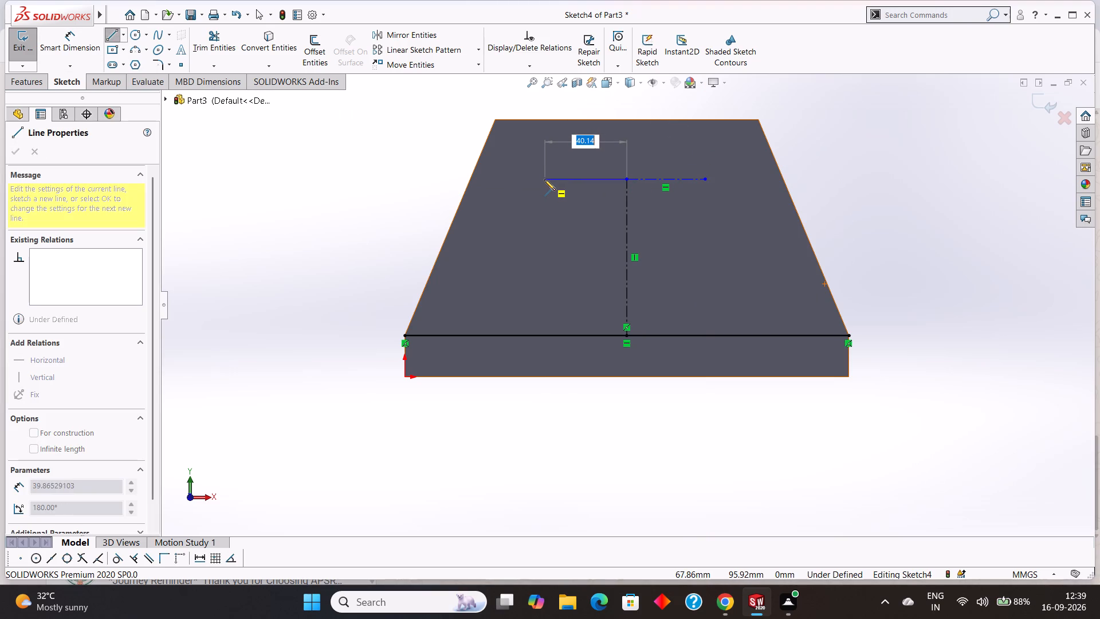
type("38")
key("Return")
right_click(552, 159)
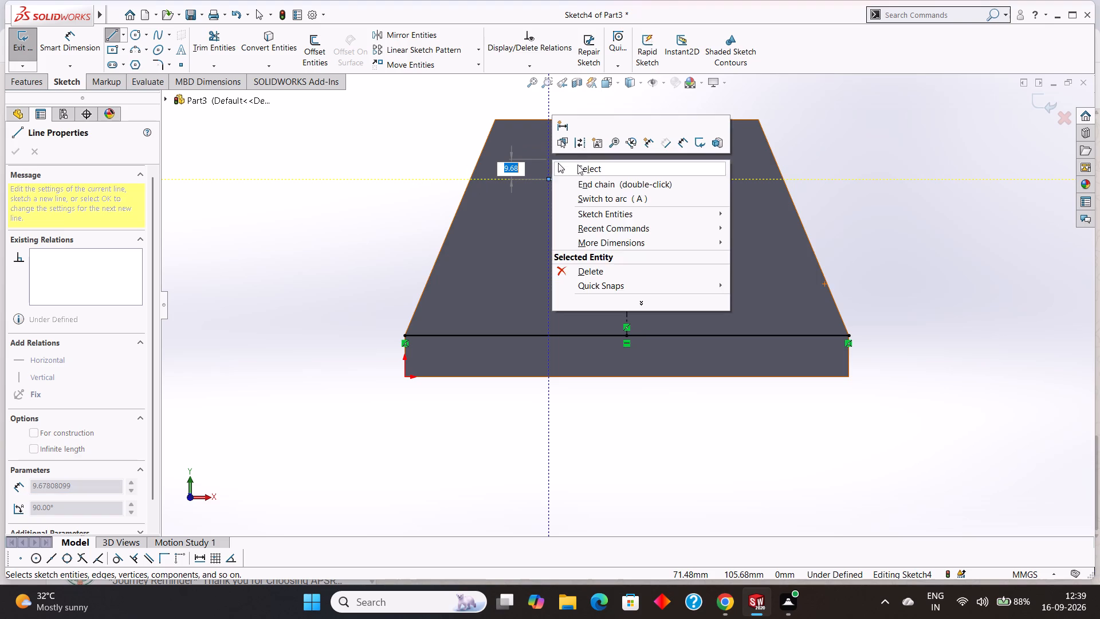
left_click(583, 167)
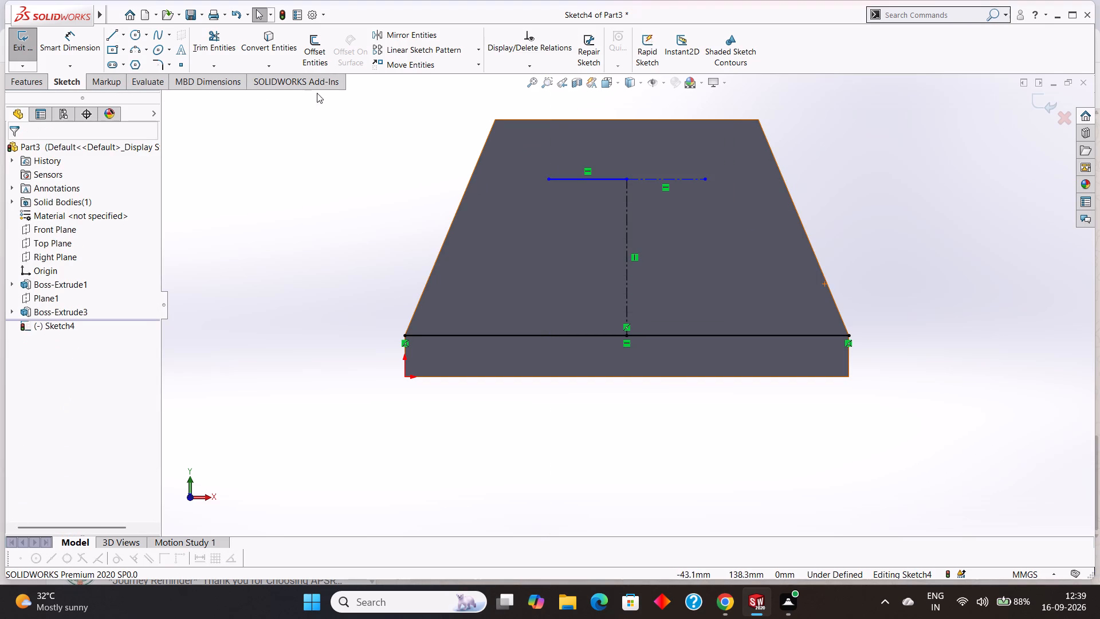
Draw two concentric circles with radii of 19 mm and 9.5 mm centred on the right end of the horizontal centerline.
left_click(146, 36)
left_click(152, 46)
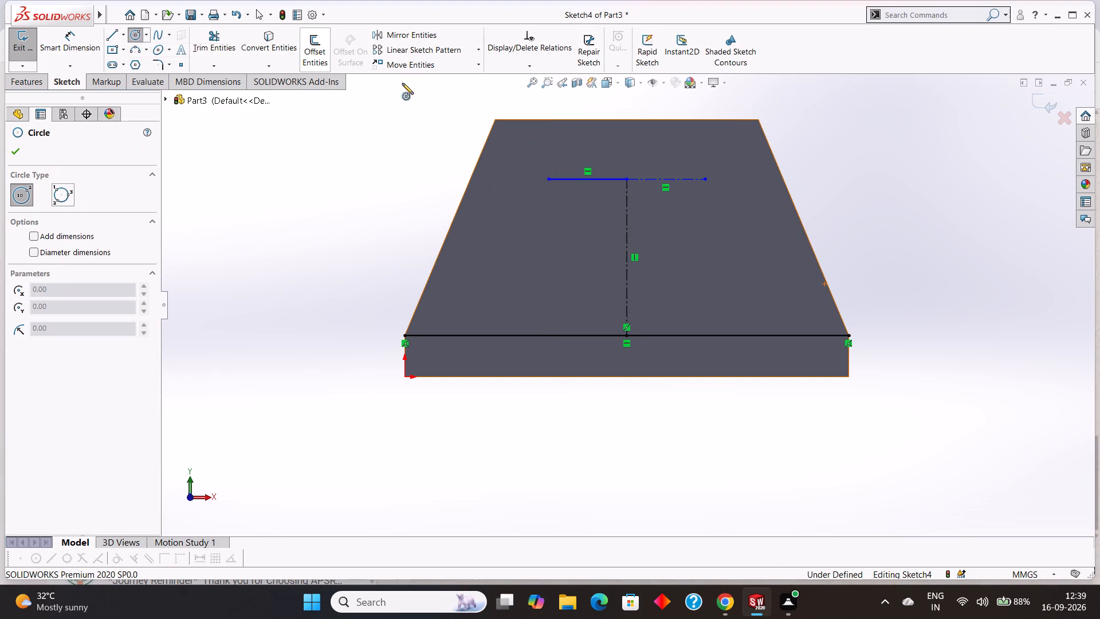
left_click(706, 179)
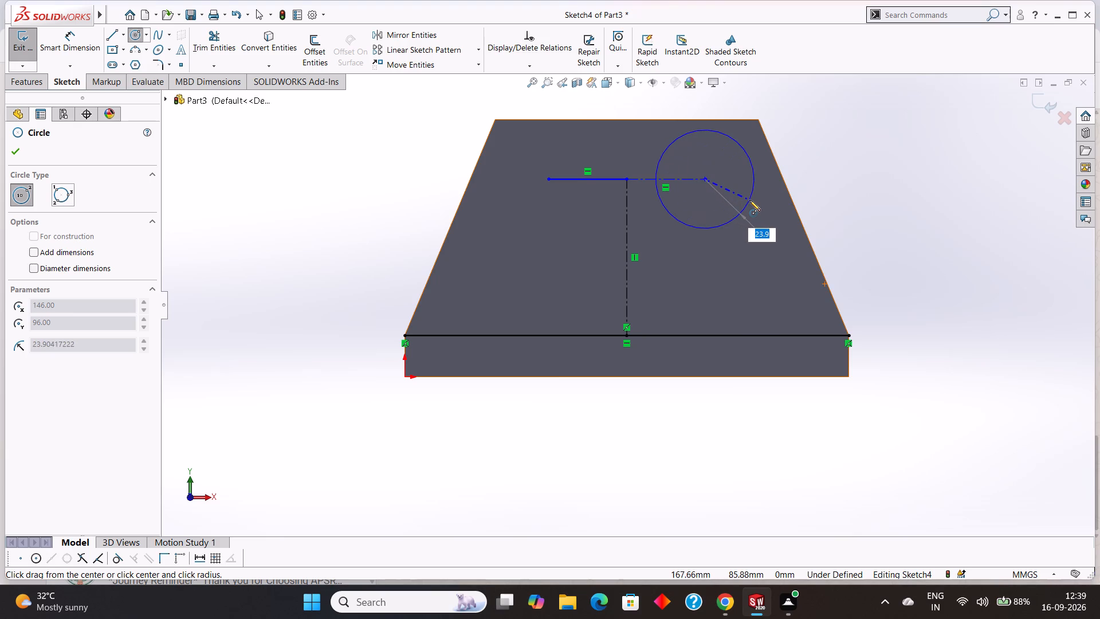
type("19")
key("Return")
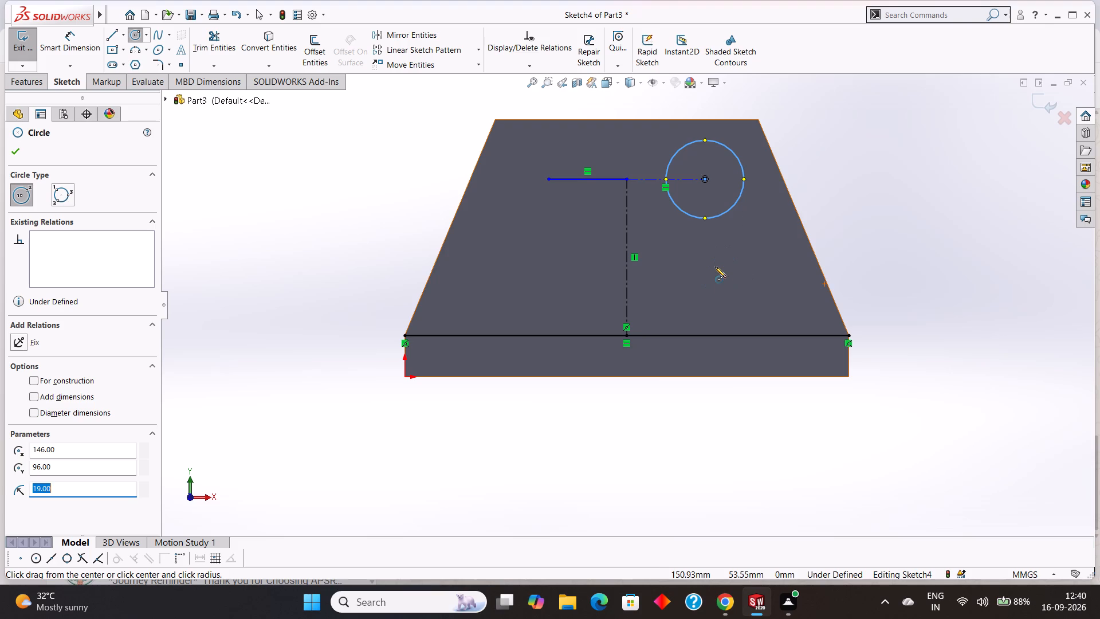
left_click(705, 179)
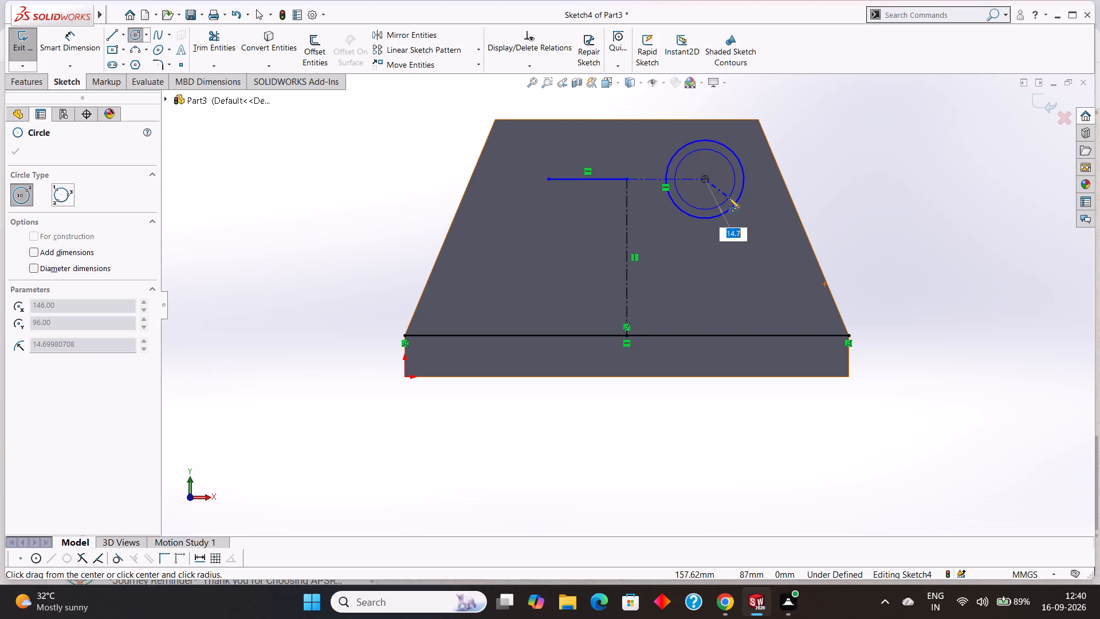
type("9.5")
key("Return")
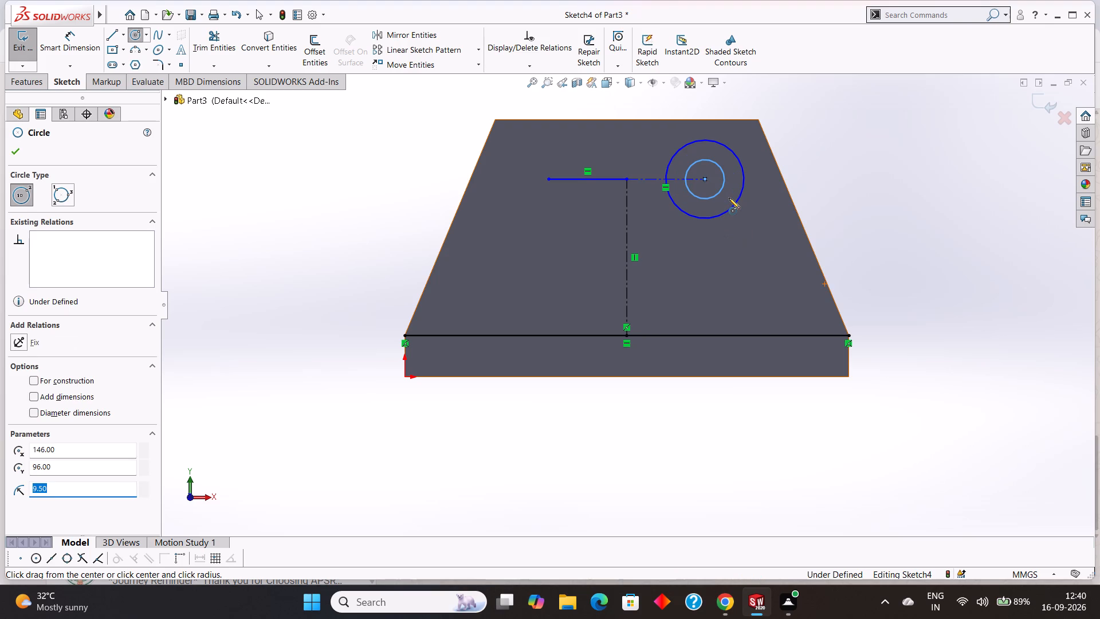
left_click(14, 154)
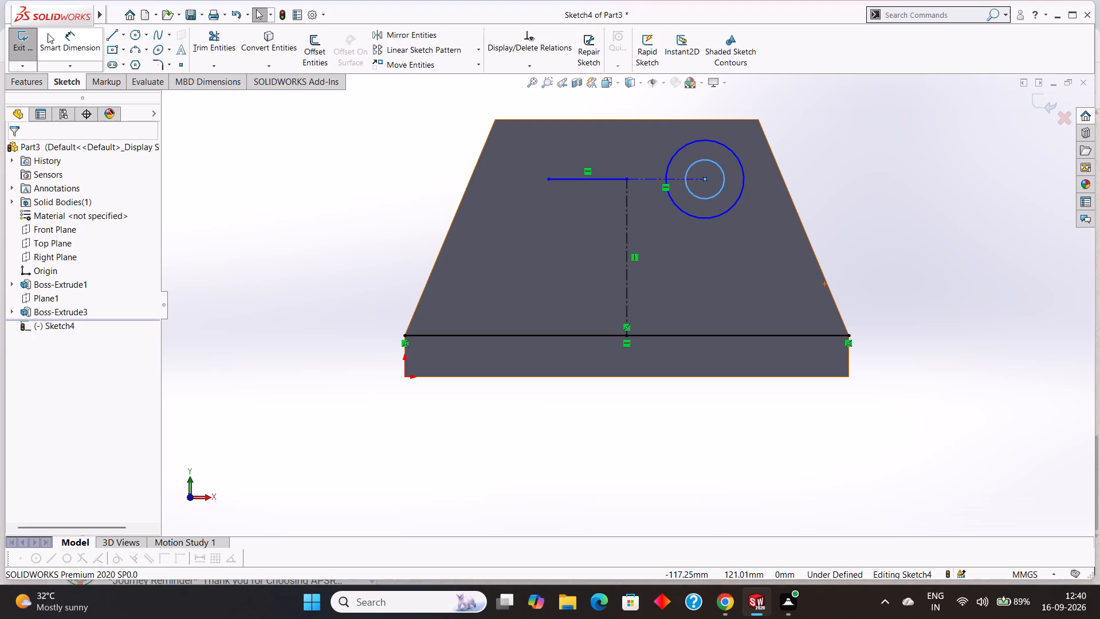
Dimension the diameters of the outer and inner concentric circles on the right half of the trapezoid face.
left_click(48, 33)
left_click(742, 164)
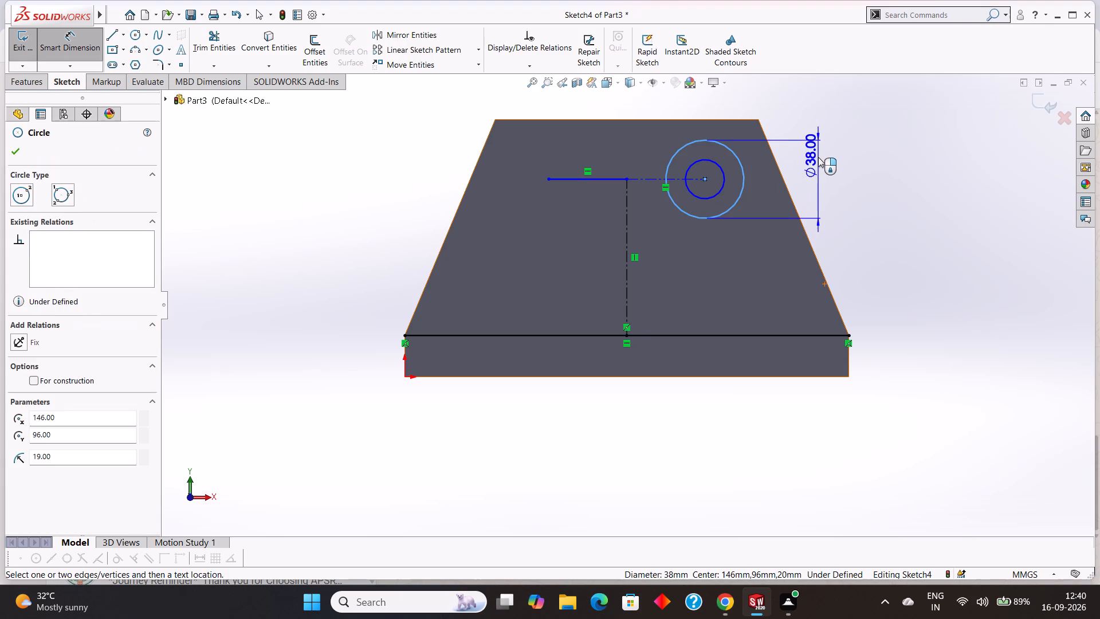
left_click(818, 157)
left_click(771, 142)
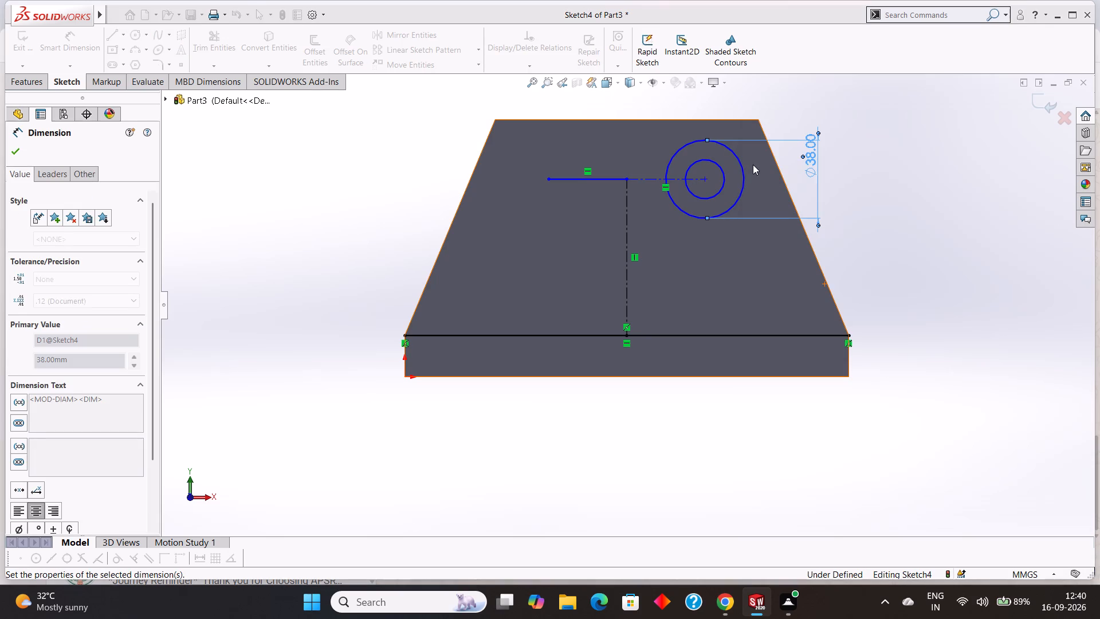
left_click(723, 167)
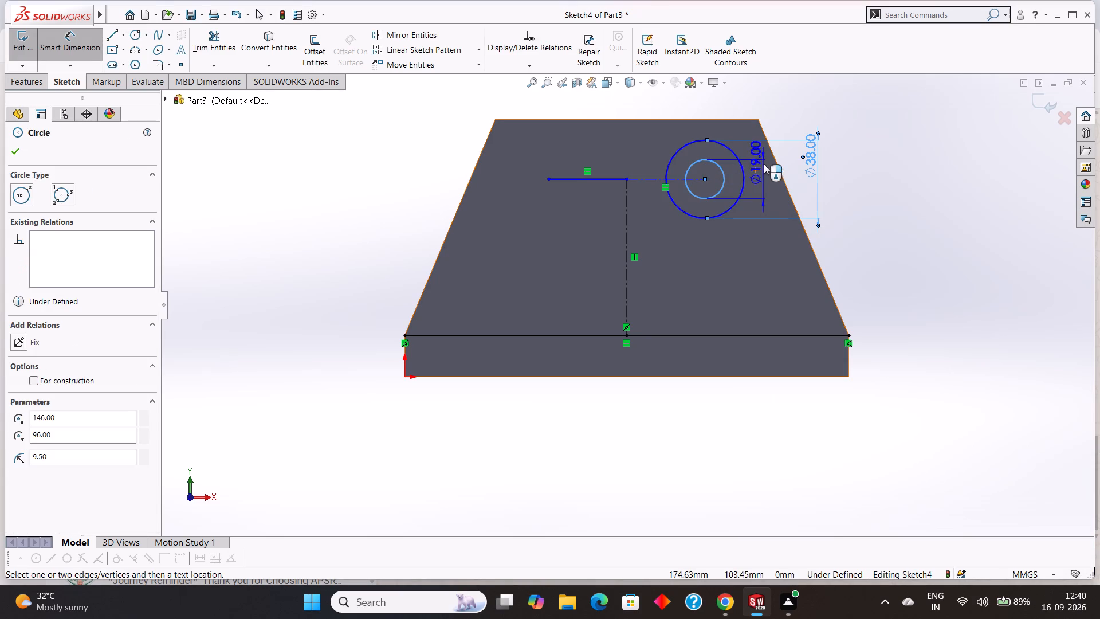
left_click(780, 168)
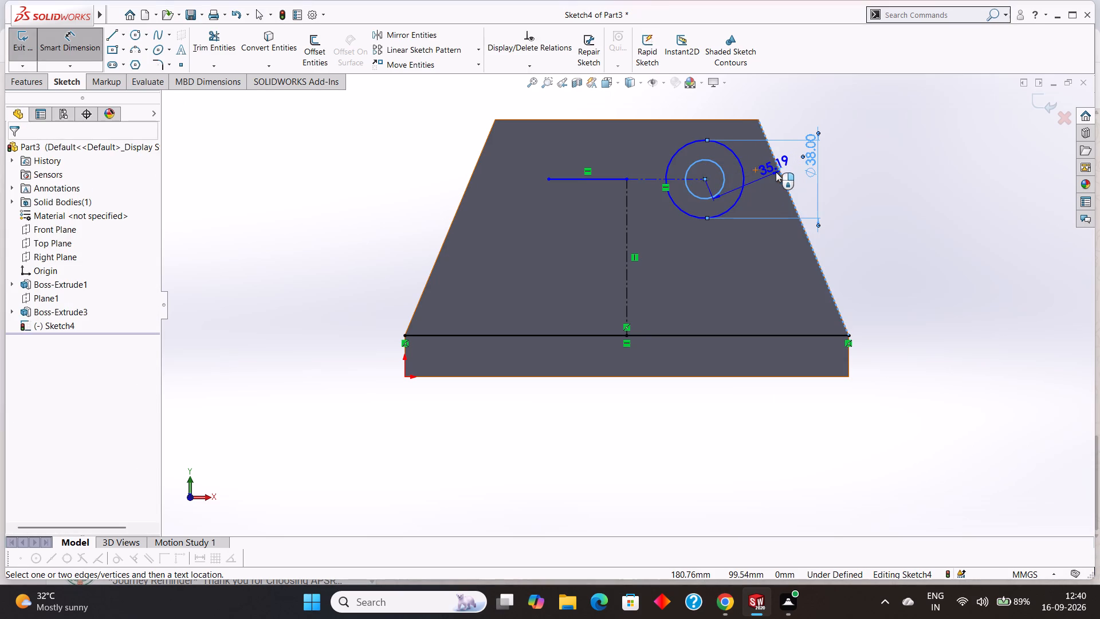
key("Escape")
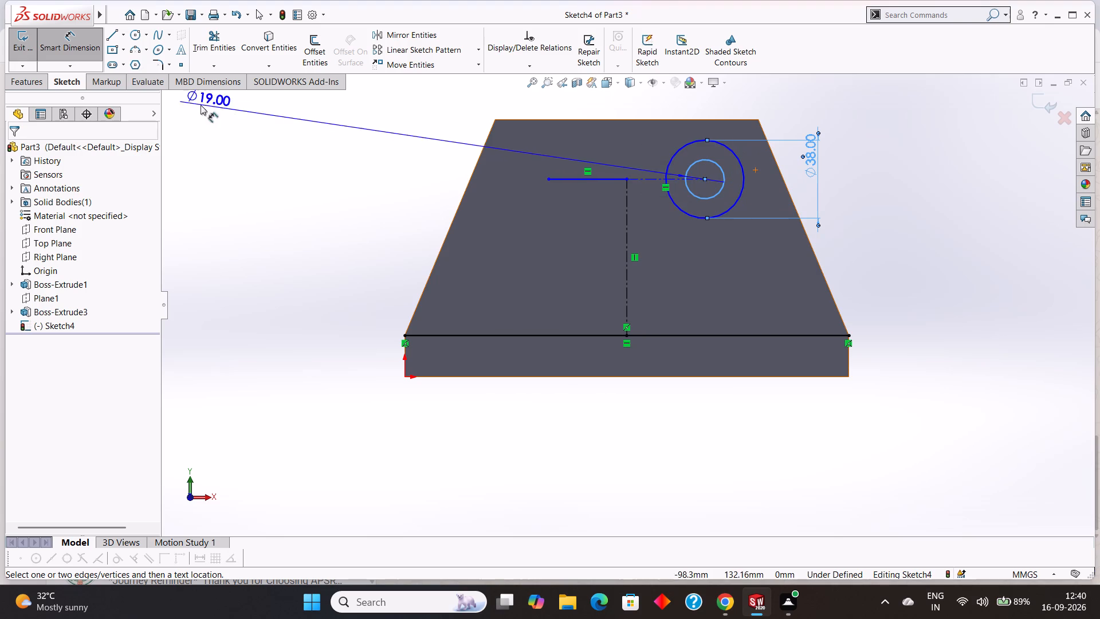
key("Escape")
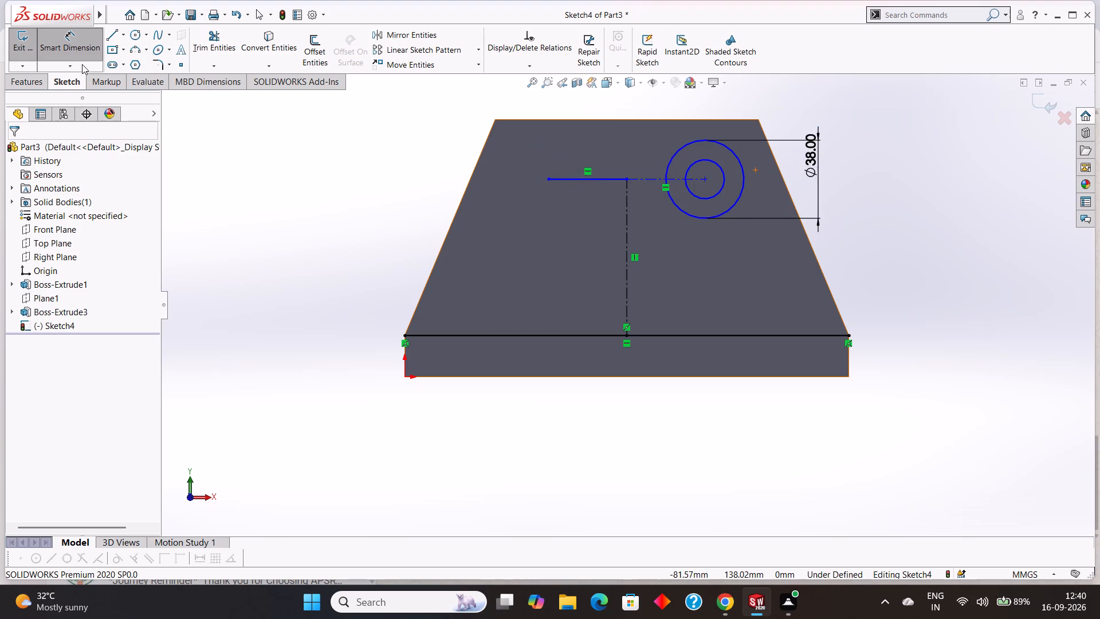
left_click(722, 170)
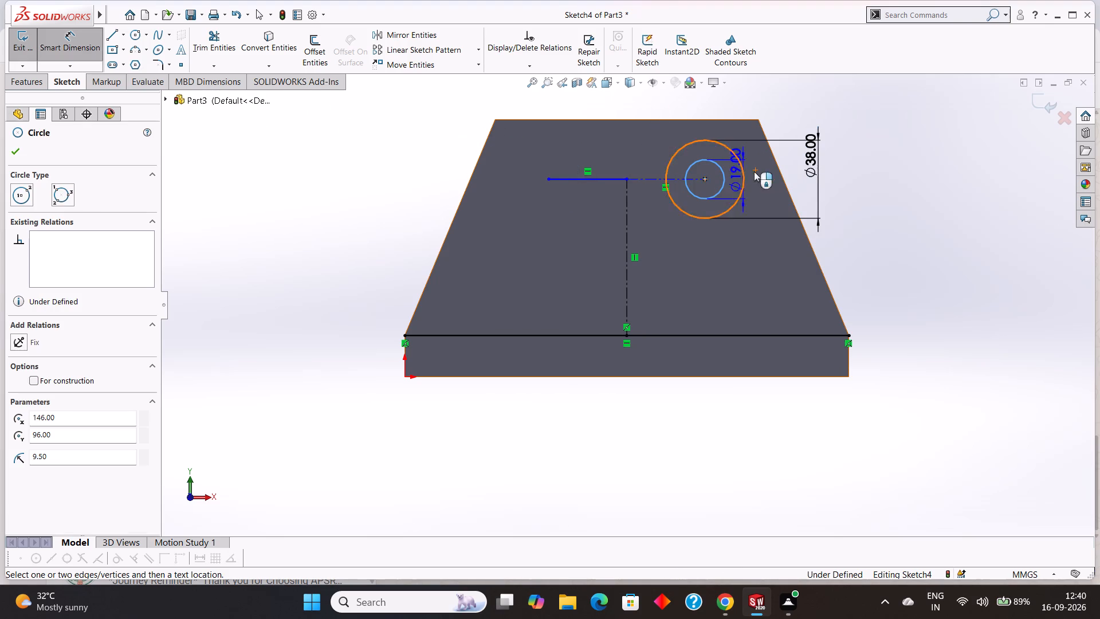
left_click(796, 174)
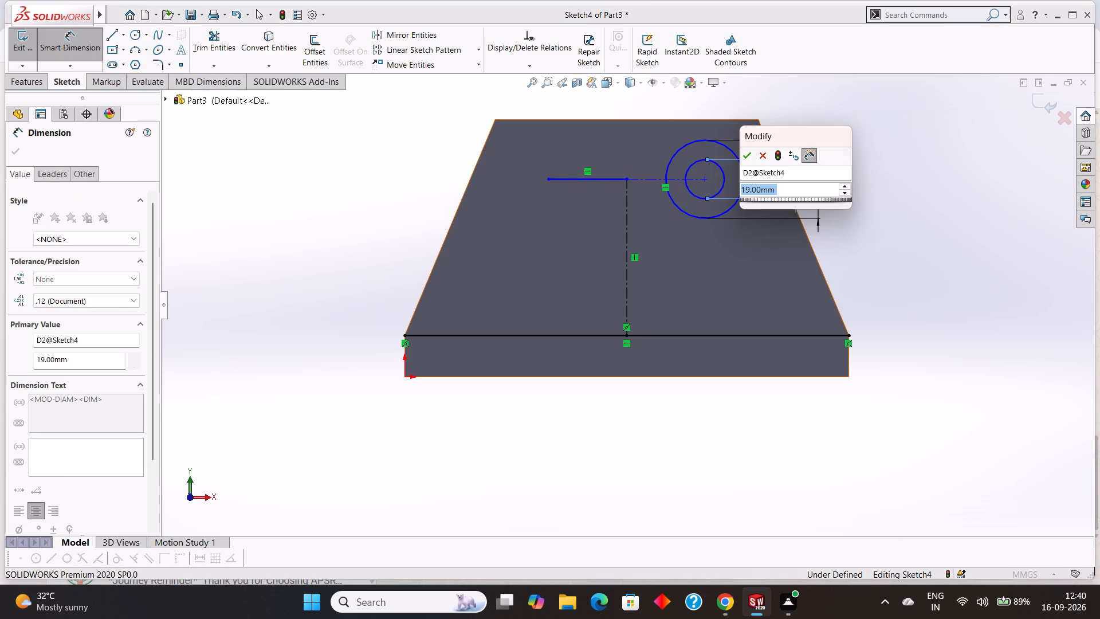
left_click(746, 160)
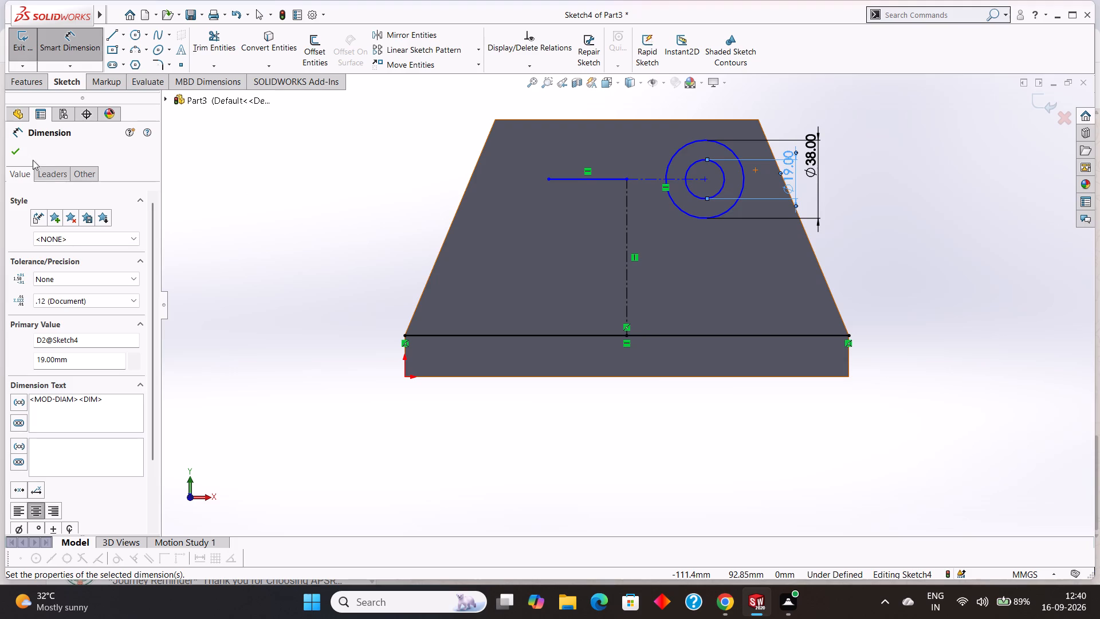
left_click(22, 154)
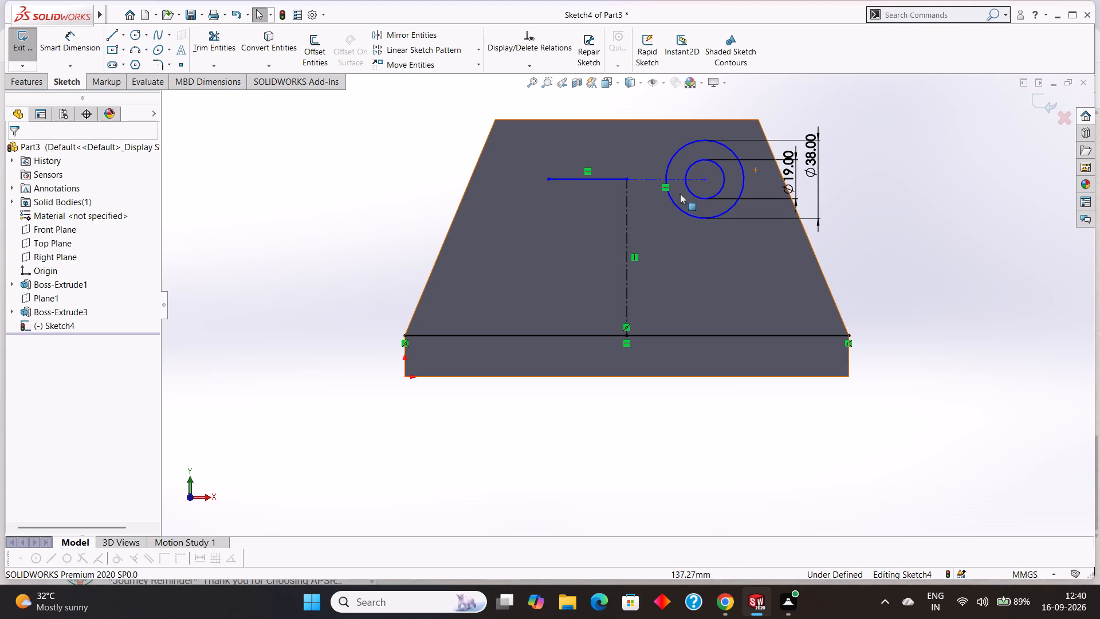
Draw two concentric circles with radii of 9.5 mm and 19 mm centred on the left end of the horizontal solid line.
left_click(138, 35)
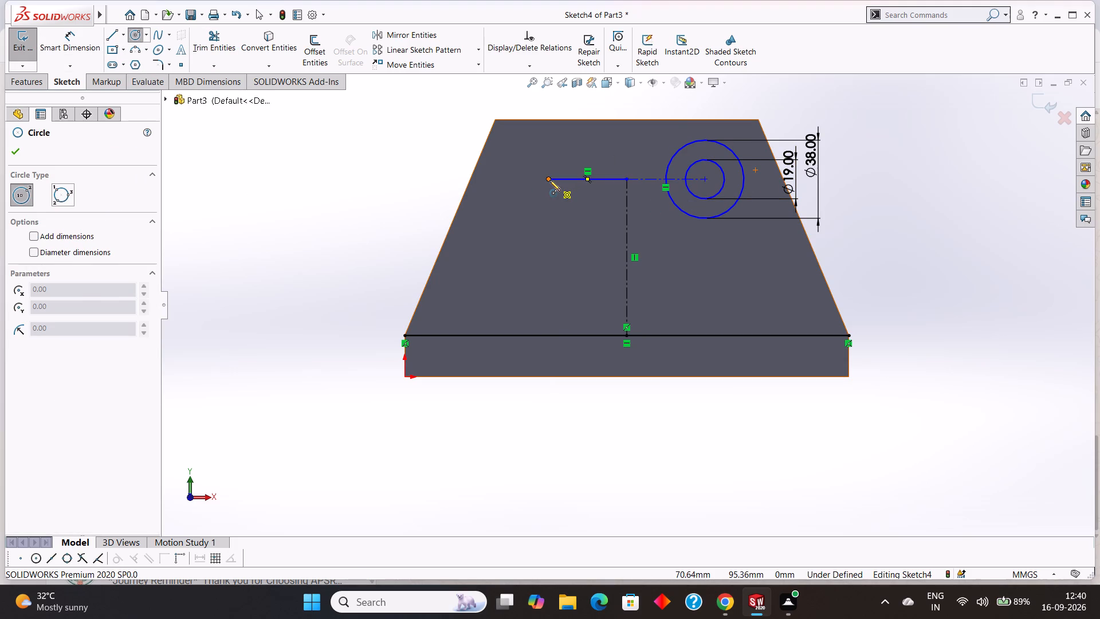
left_click(549, 180)
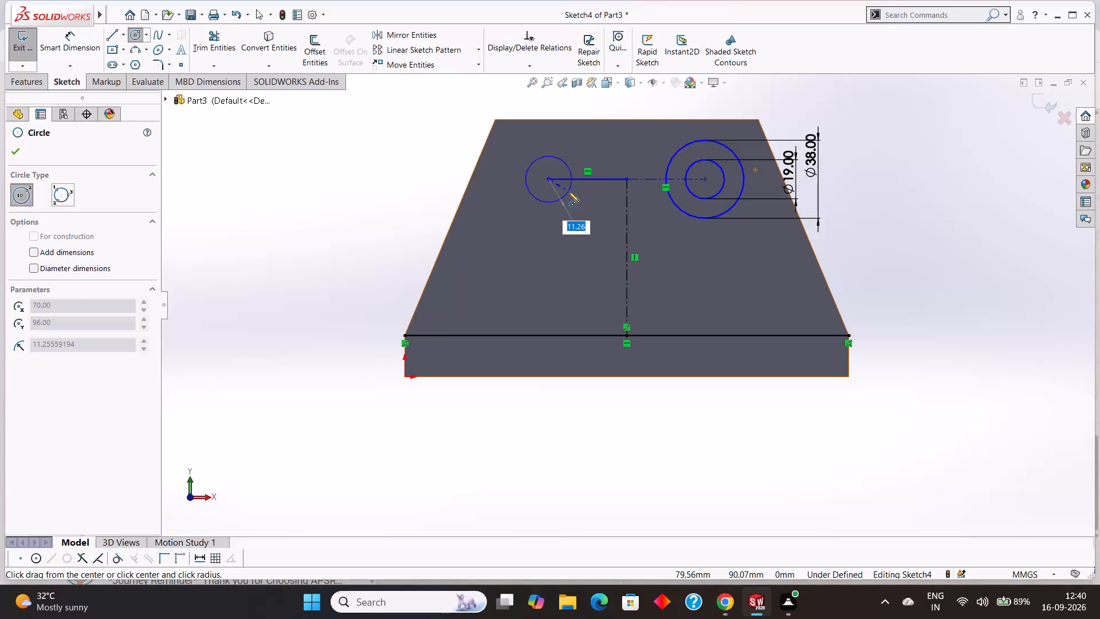
type("9.5")
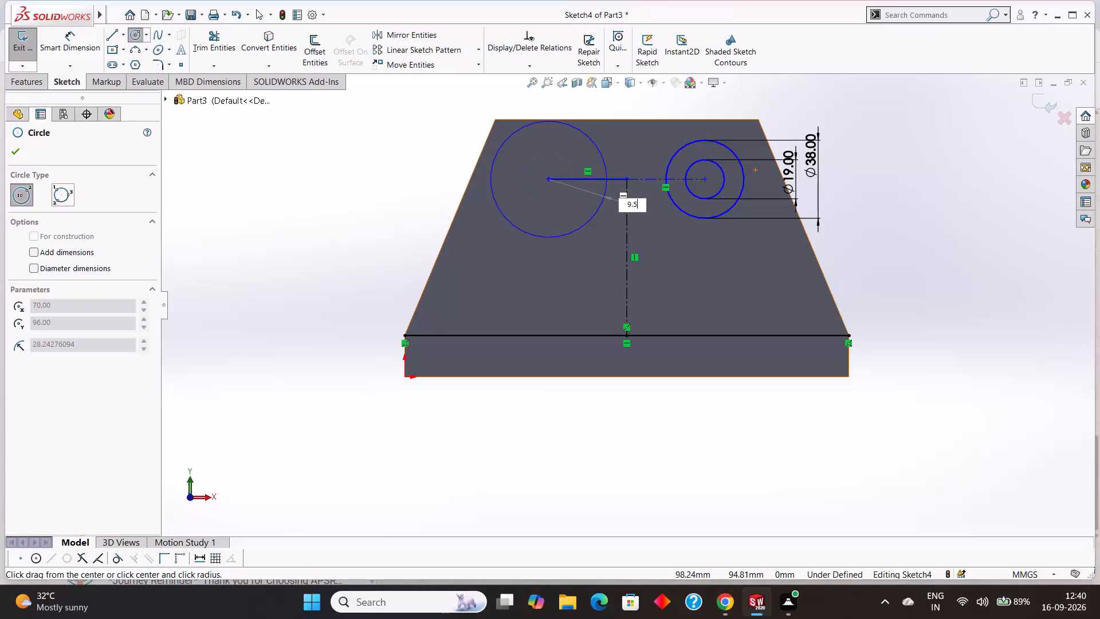
key("Return")
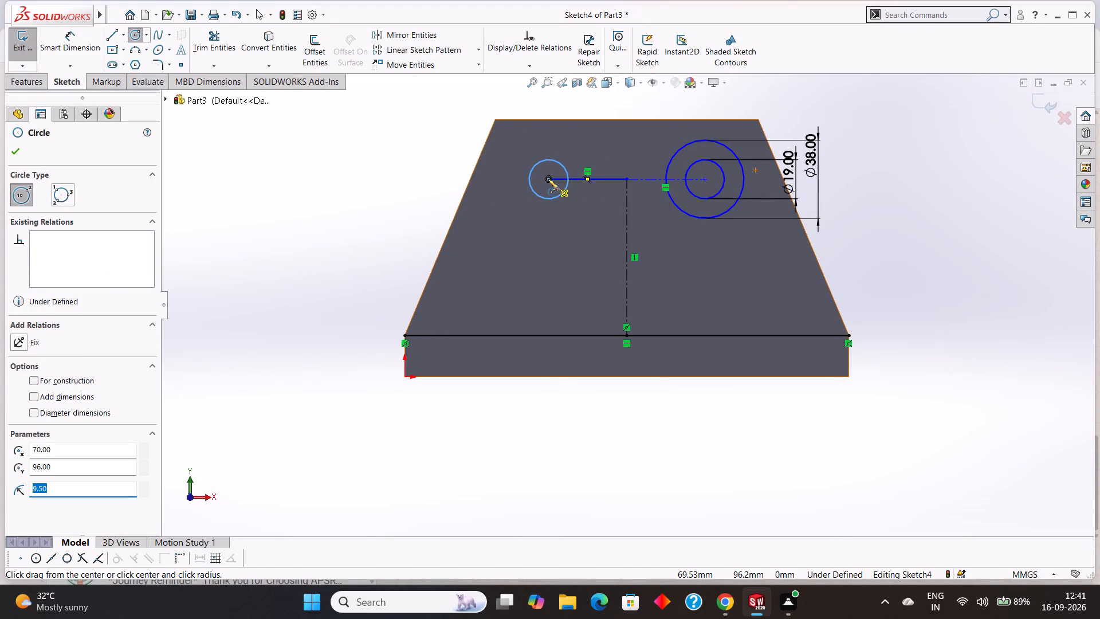
left_click(548, 179)
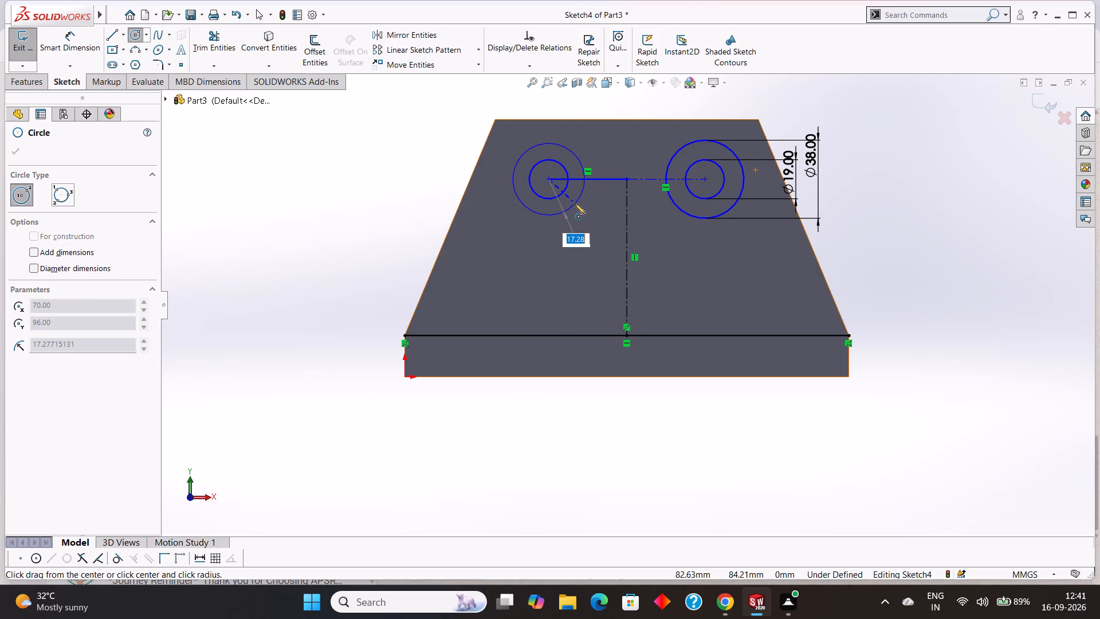
type("19")
key("Return")
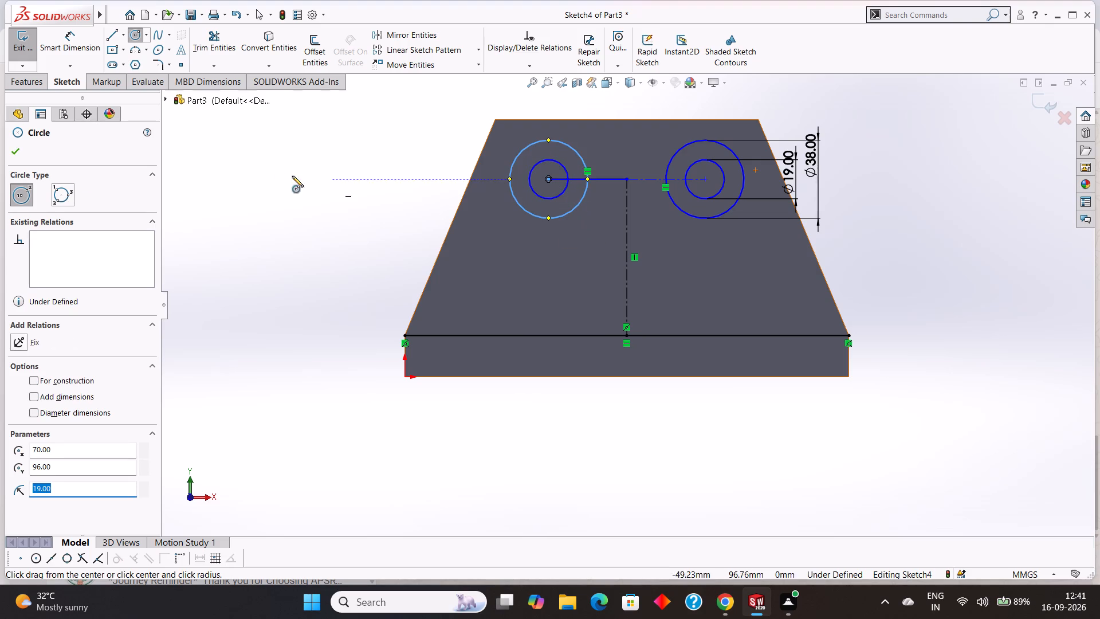
left_click(14, 155)
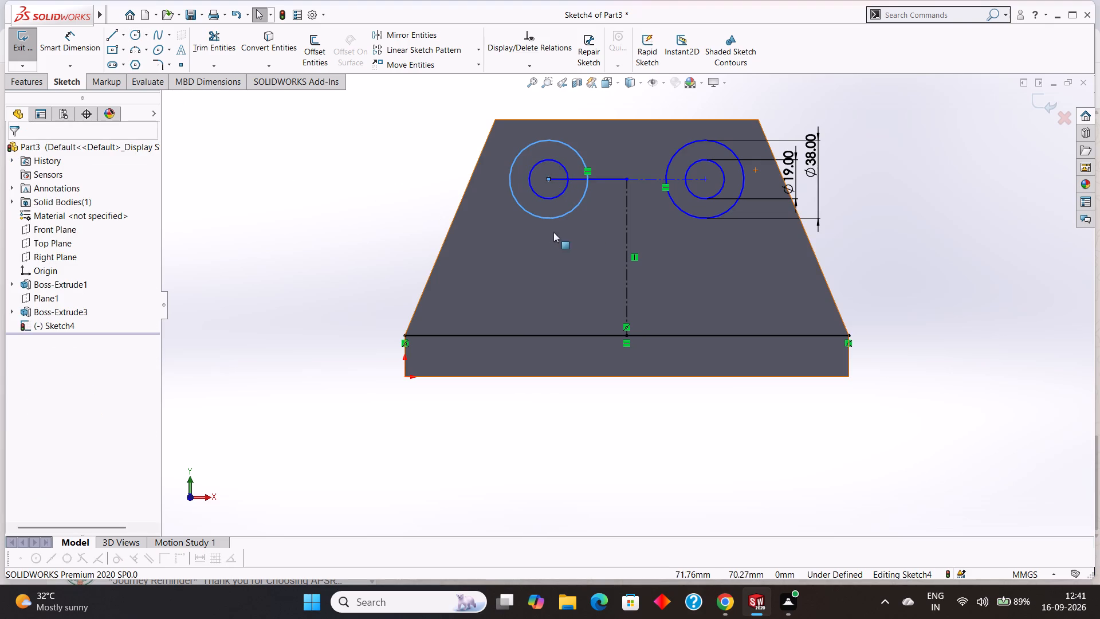
Delete the vertical centerline, the full-width horizontal line, the short horizontal solid line and the horizontal centerline, keeping only the circles.
right_click(626, 229)
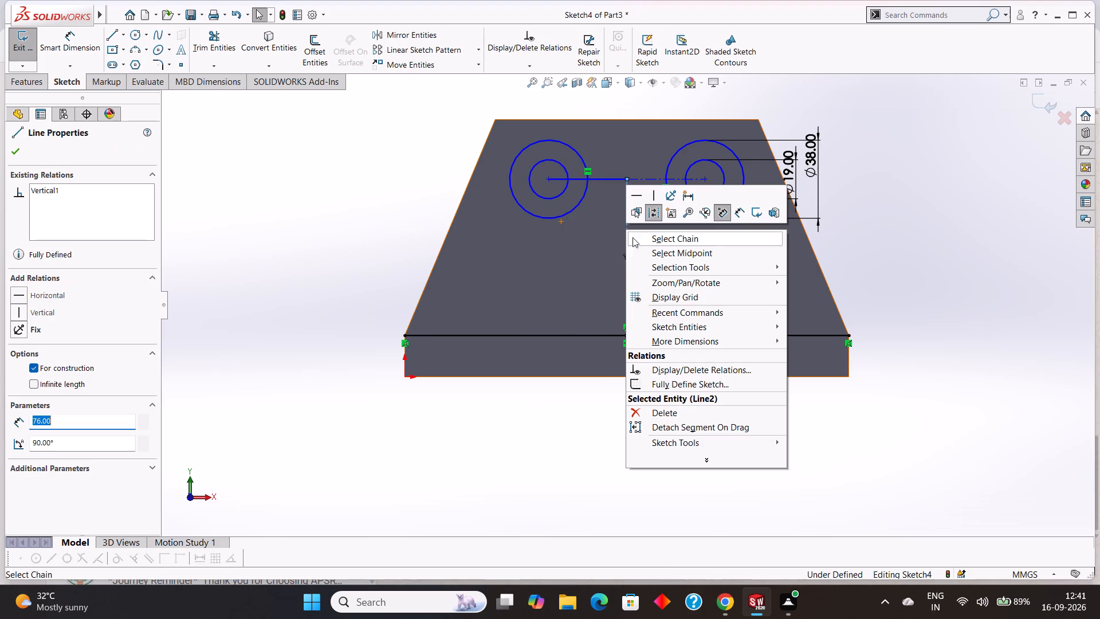
left_click(701, 413)
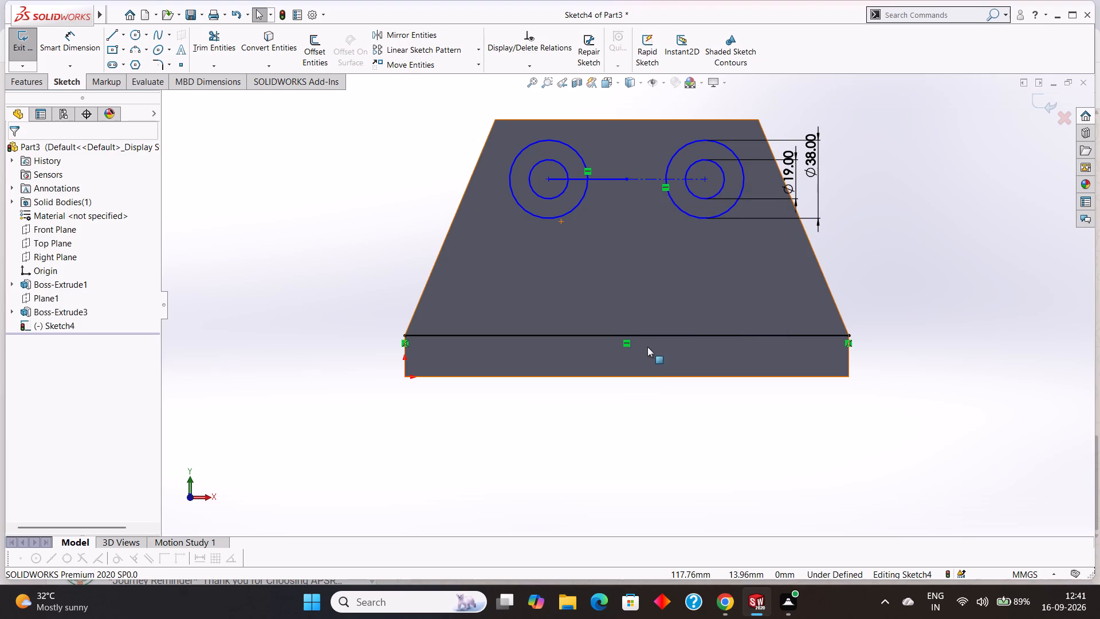
right_click(651, 338)
left_click(713, 502)
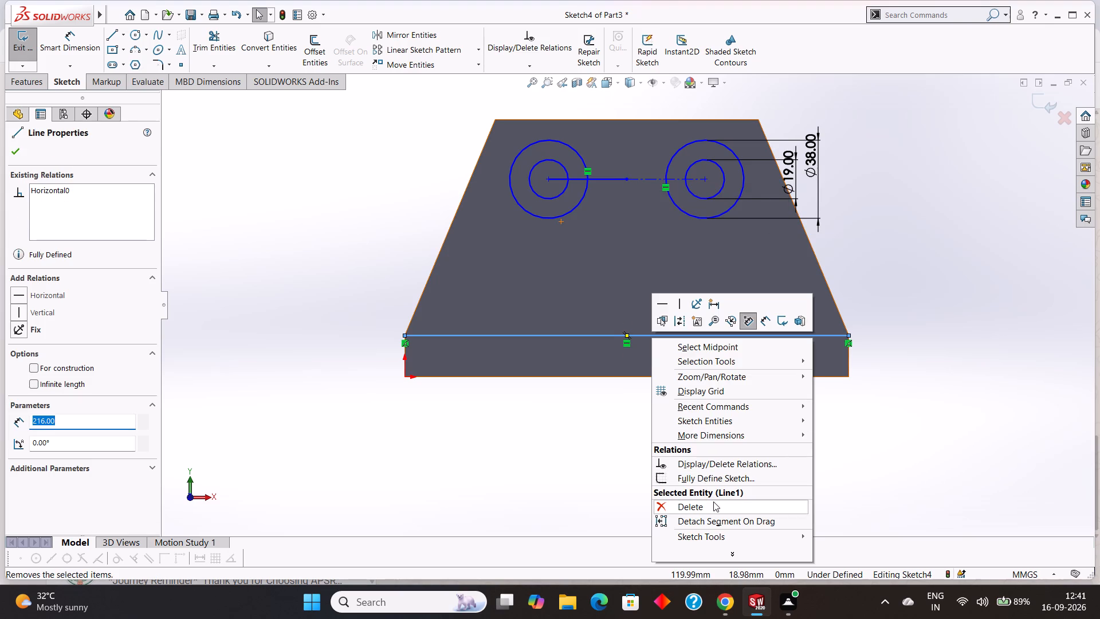
right_click(612, 177)
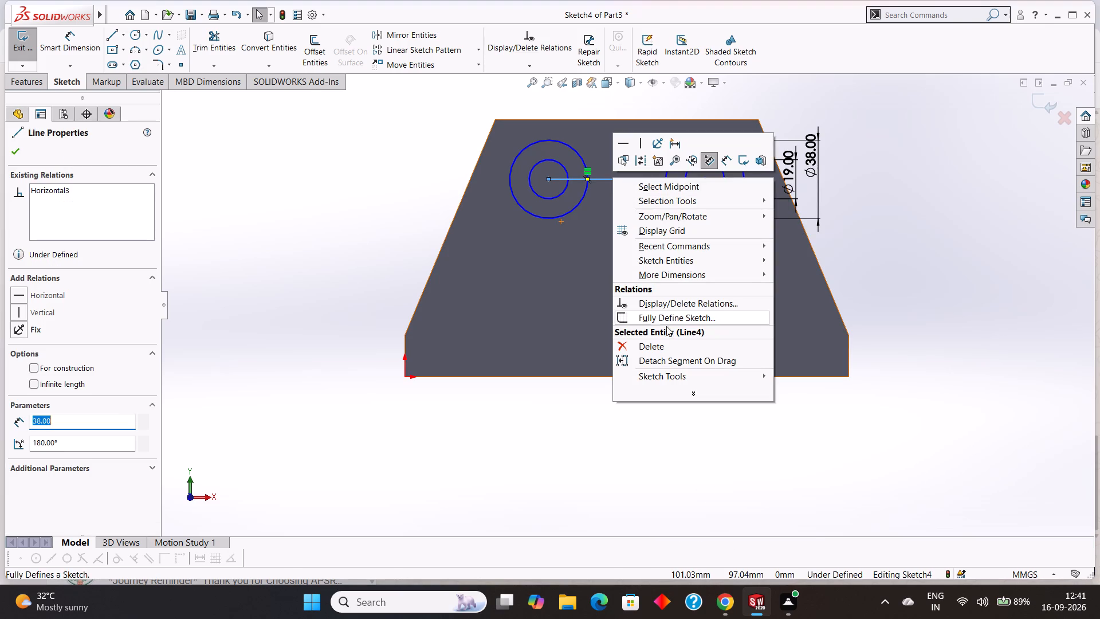
left_click(667, 346)
right_click(638, 181)
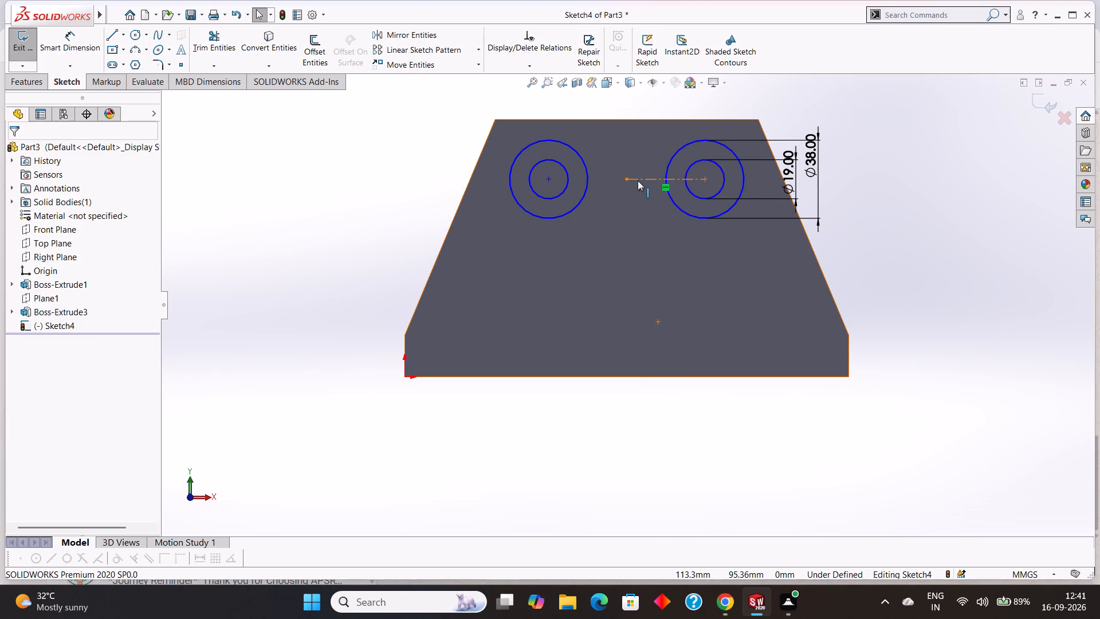
left_click(692, 346)
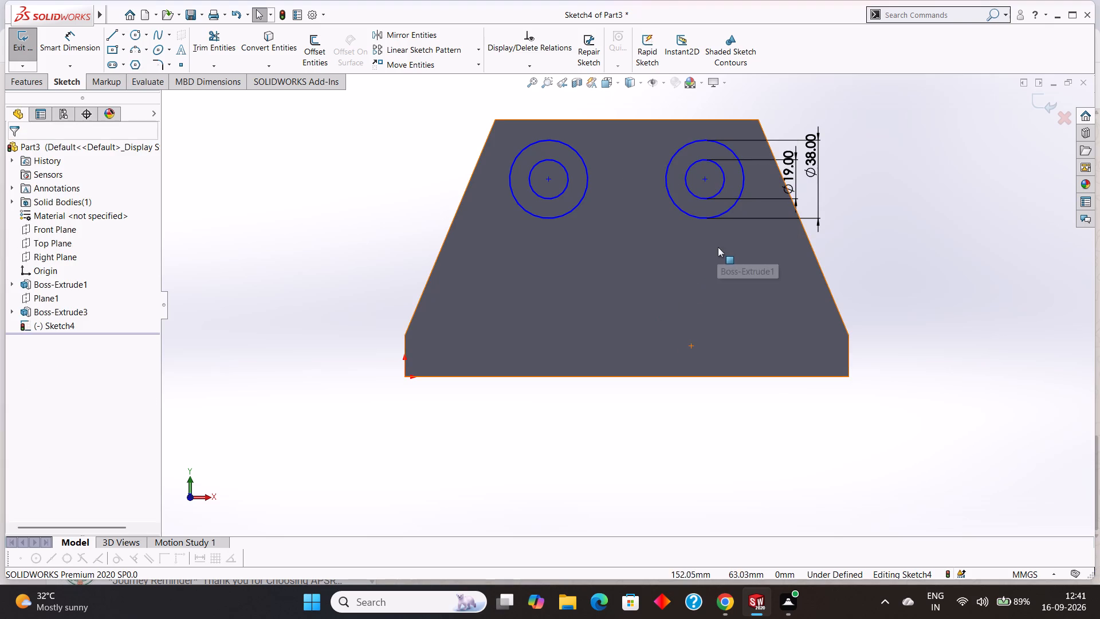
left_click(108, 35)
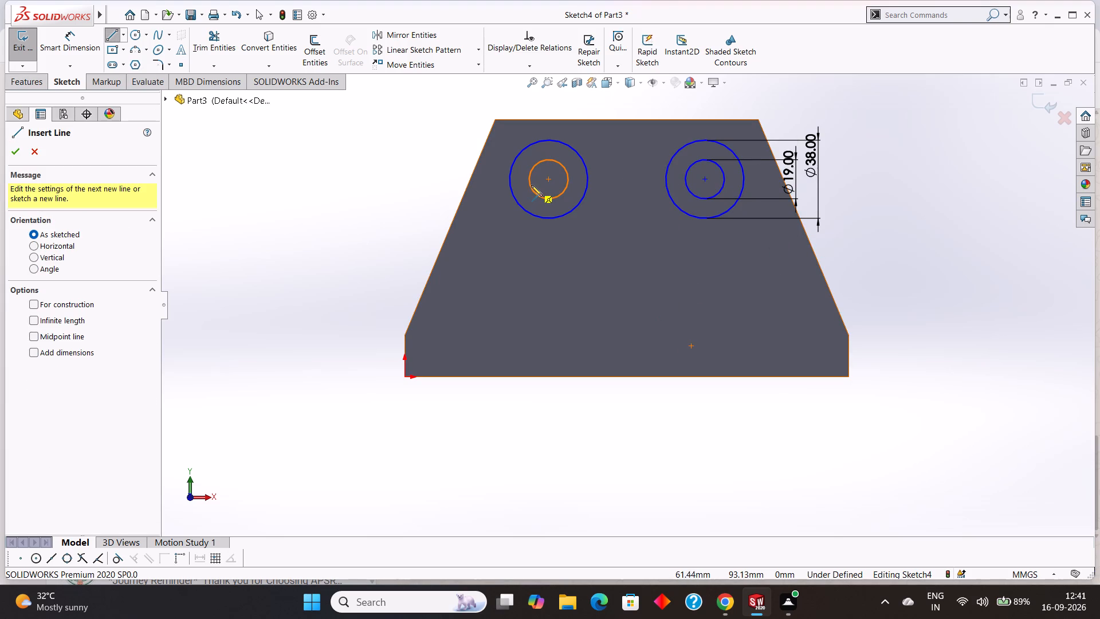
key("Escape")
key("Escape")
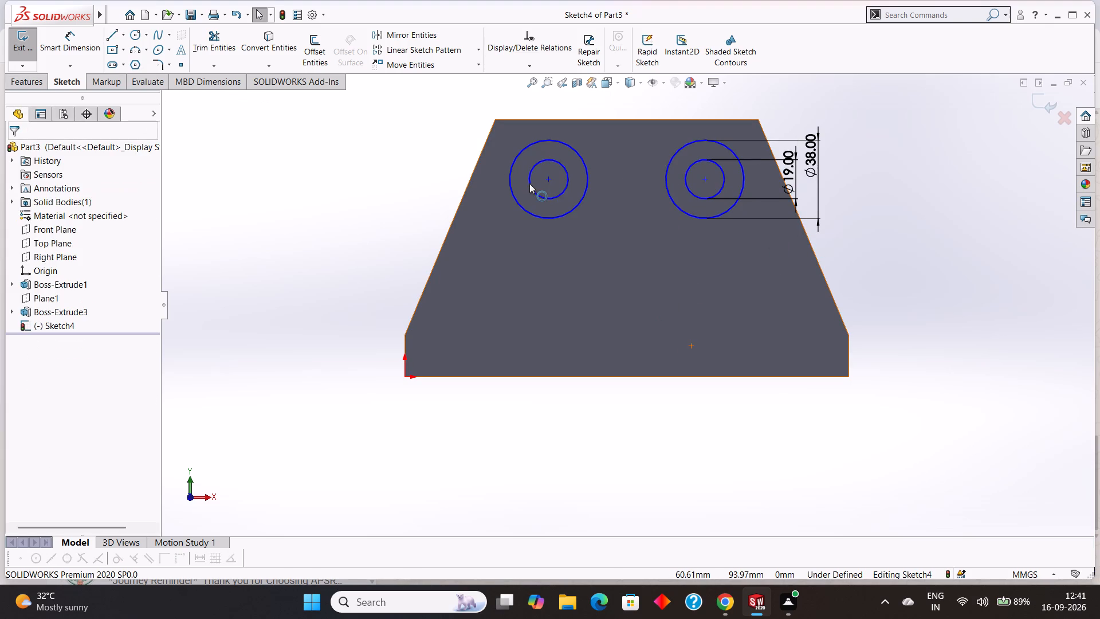
Dimension the diameters of the inner and outer concentric circles on the left half of the trapezoid face.
left_click(66, 43)
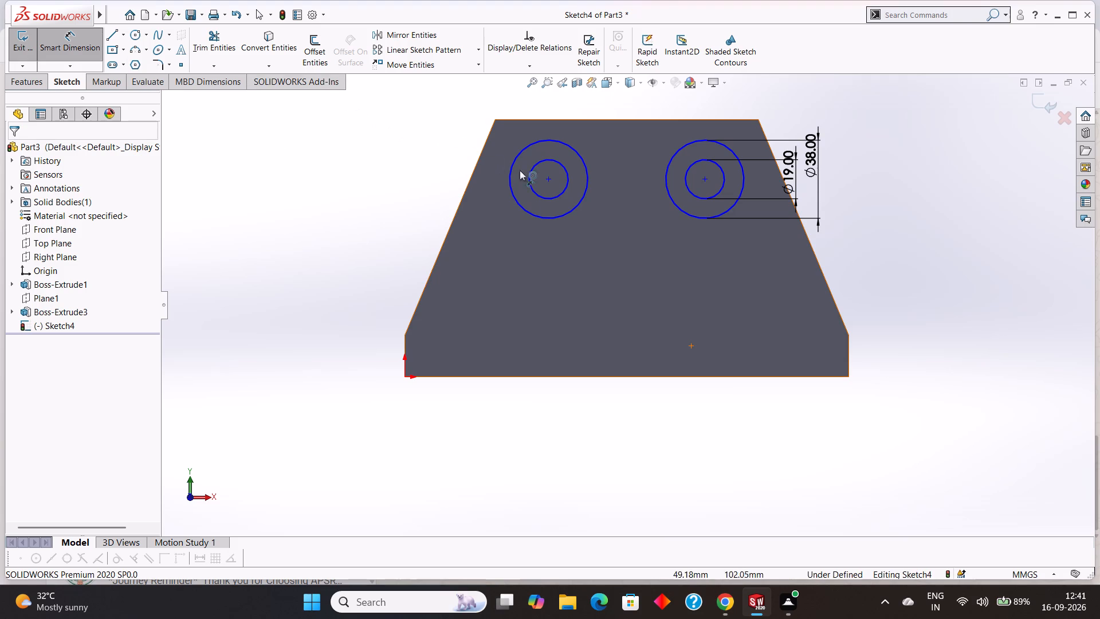
left_click(532, 167)
left_click(450, 167)
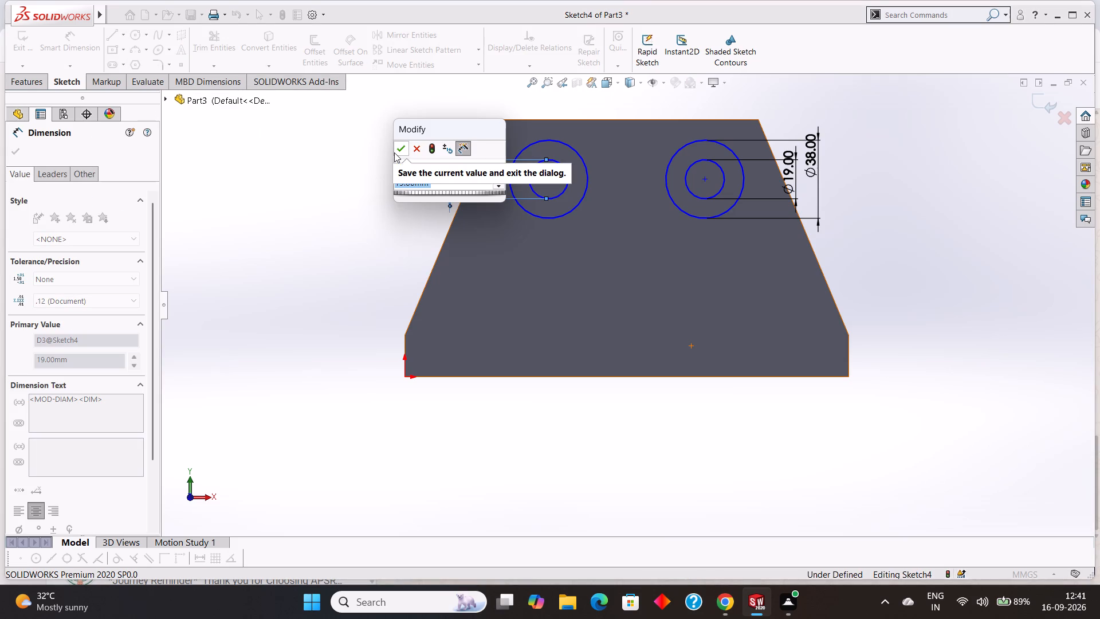
left_click(401, 148)
left_click(525, 147)
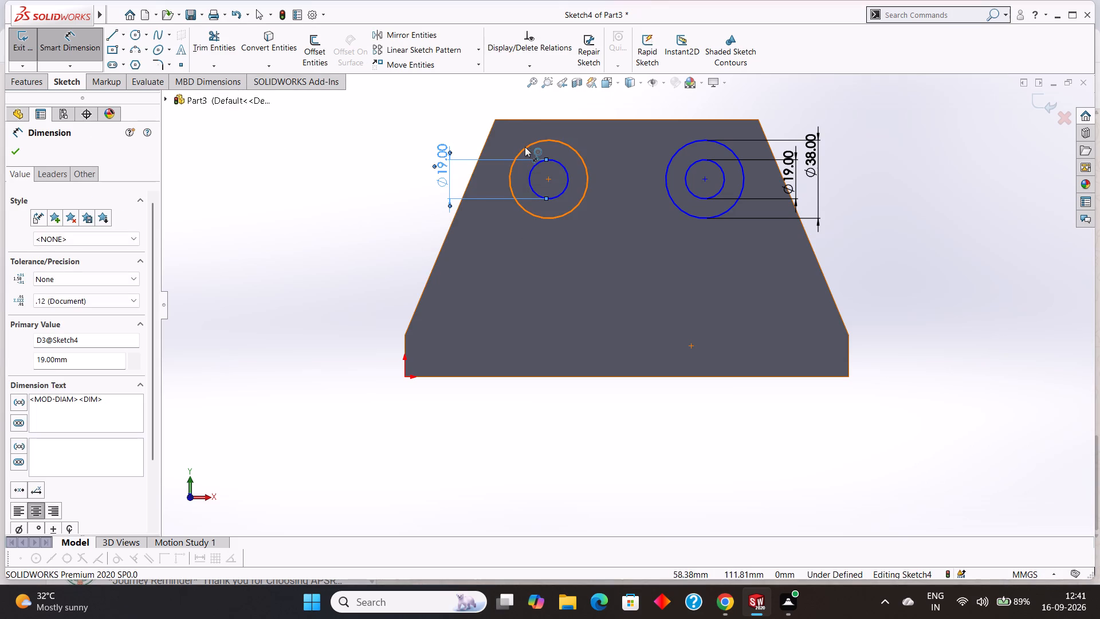
left_click(411, 152)
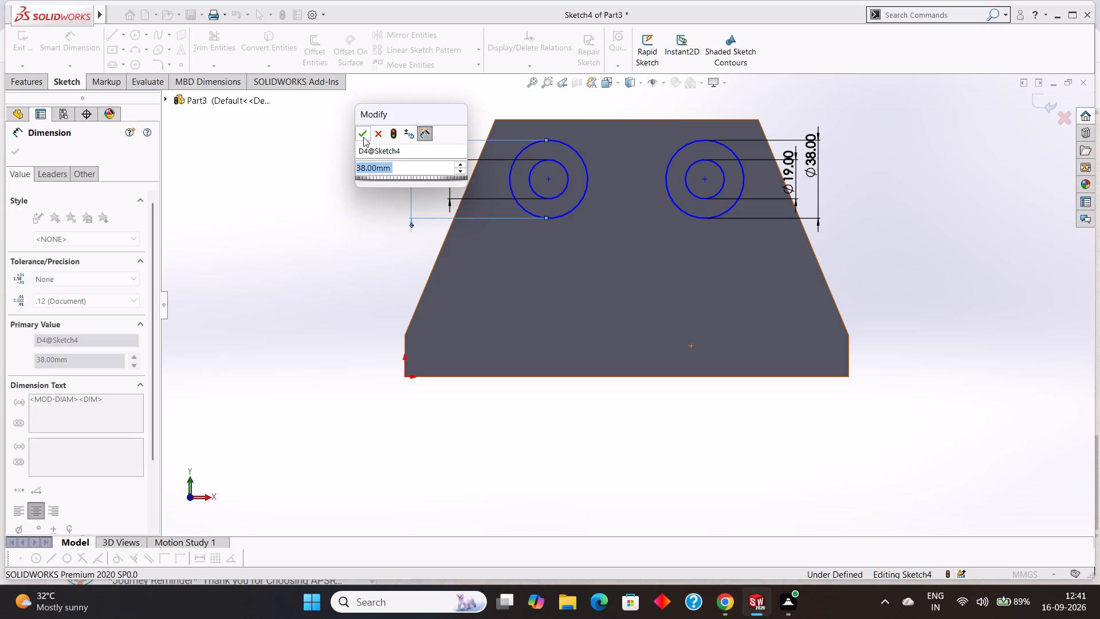
left_click(363, 137)
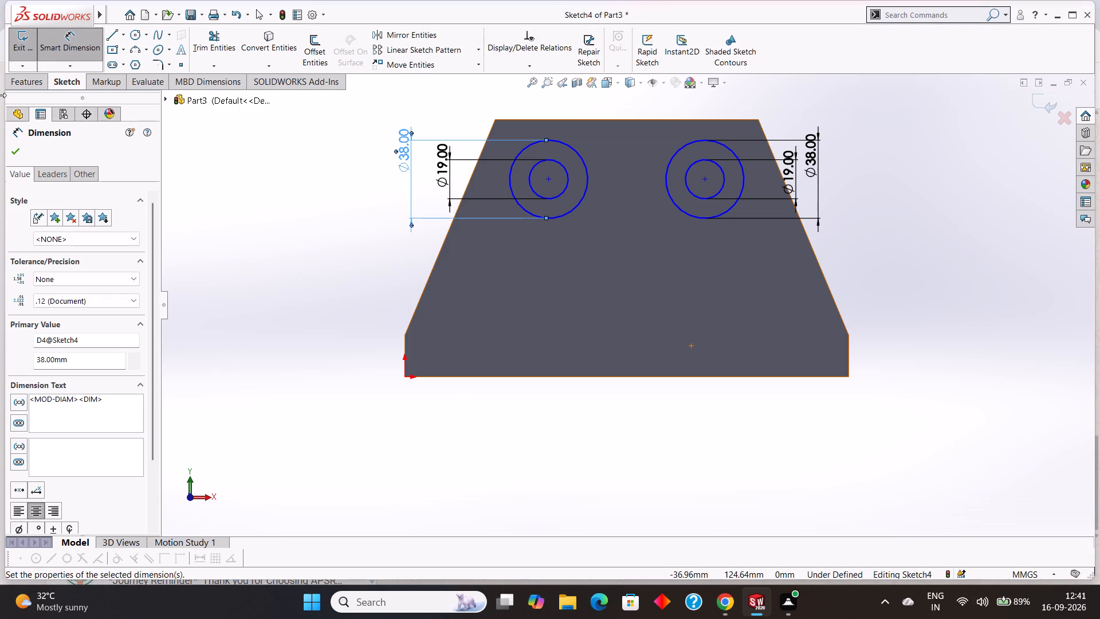
left_click(18, 146)
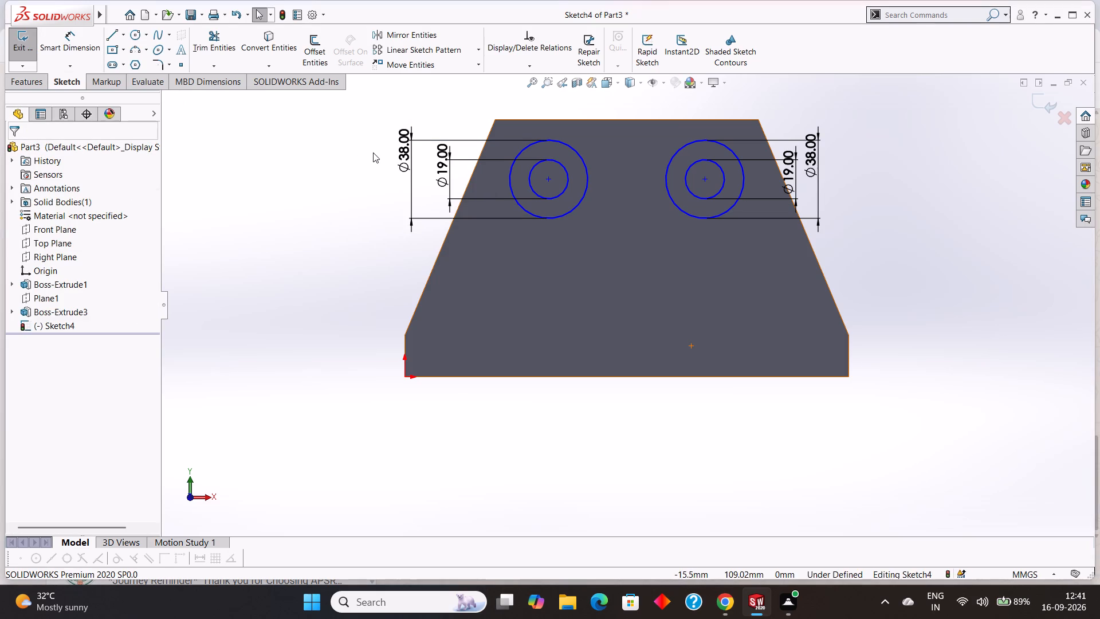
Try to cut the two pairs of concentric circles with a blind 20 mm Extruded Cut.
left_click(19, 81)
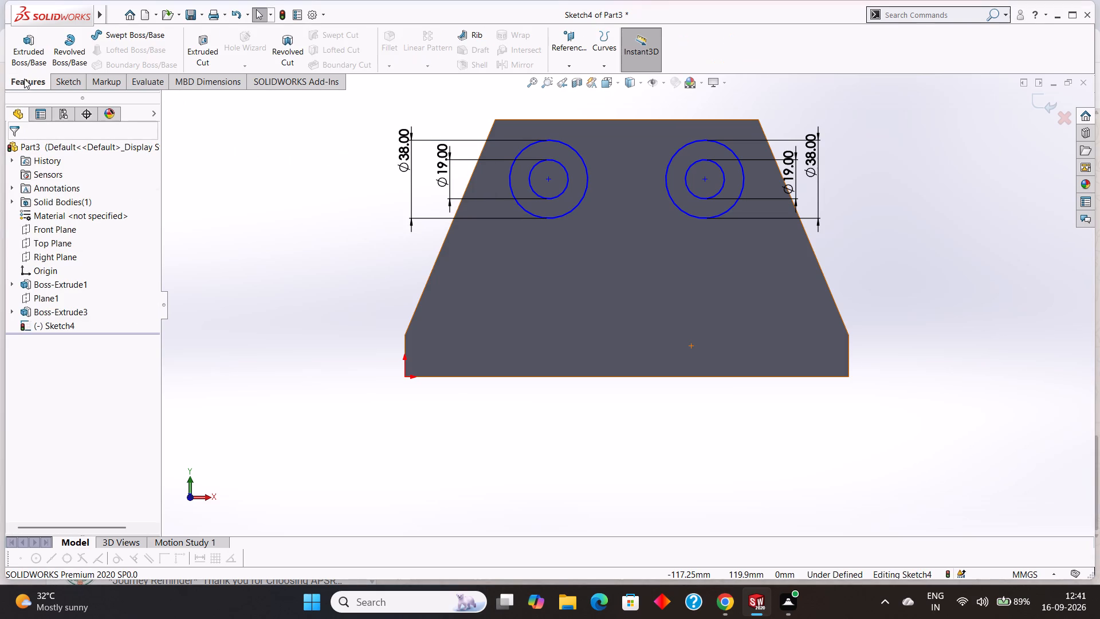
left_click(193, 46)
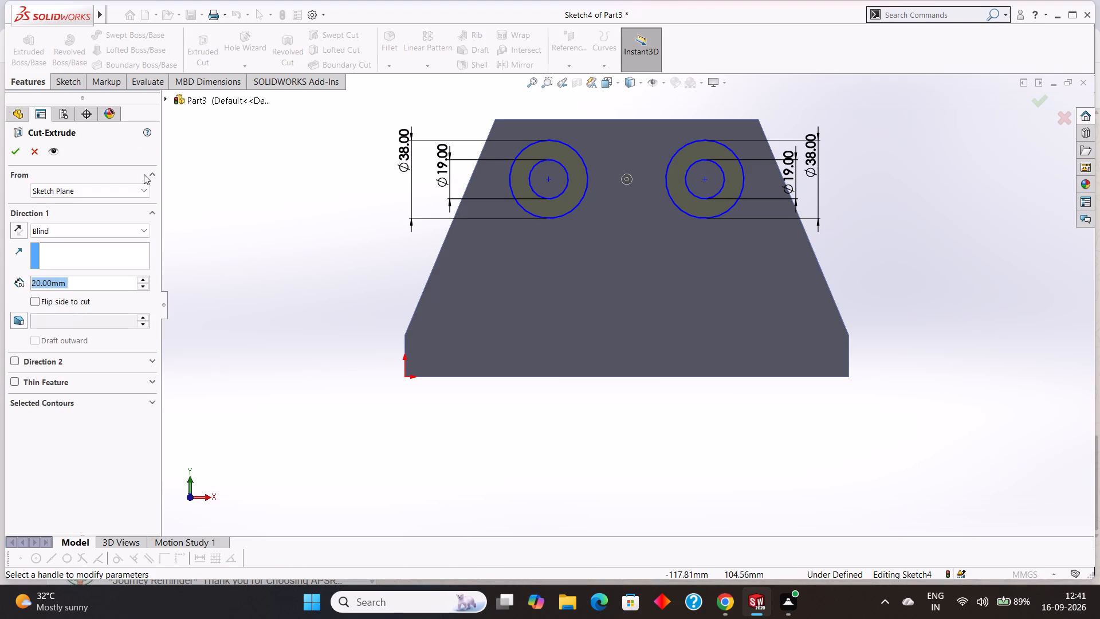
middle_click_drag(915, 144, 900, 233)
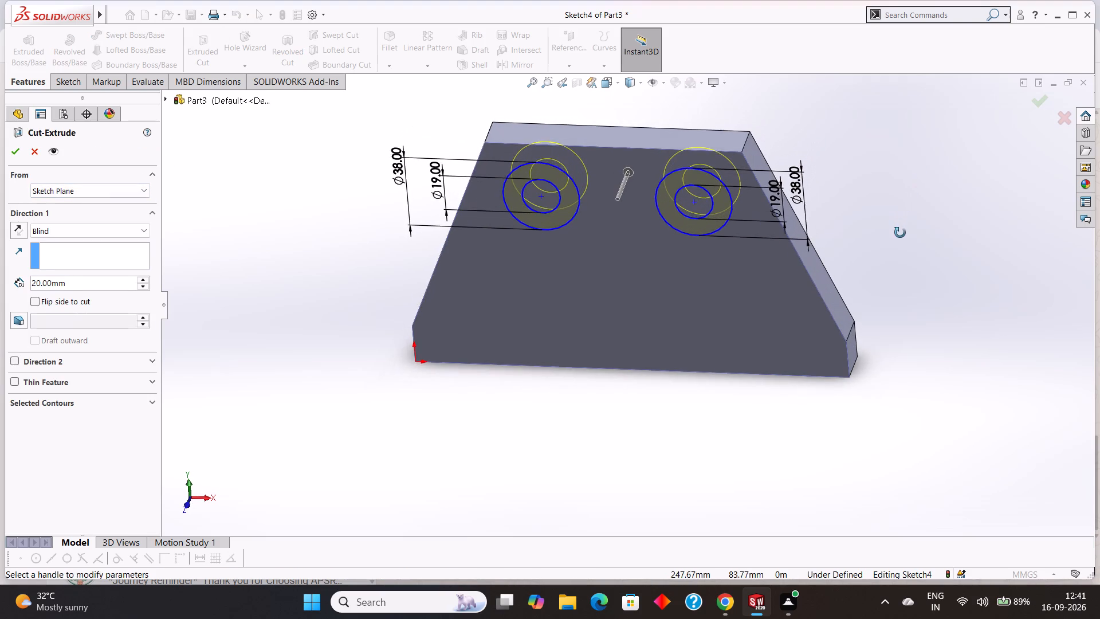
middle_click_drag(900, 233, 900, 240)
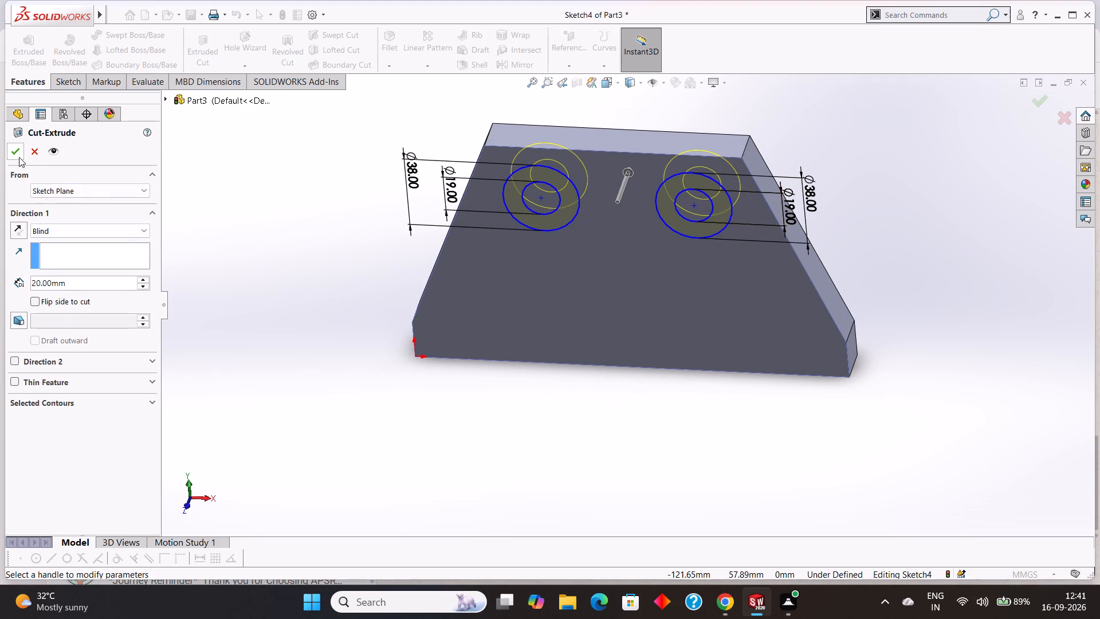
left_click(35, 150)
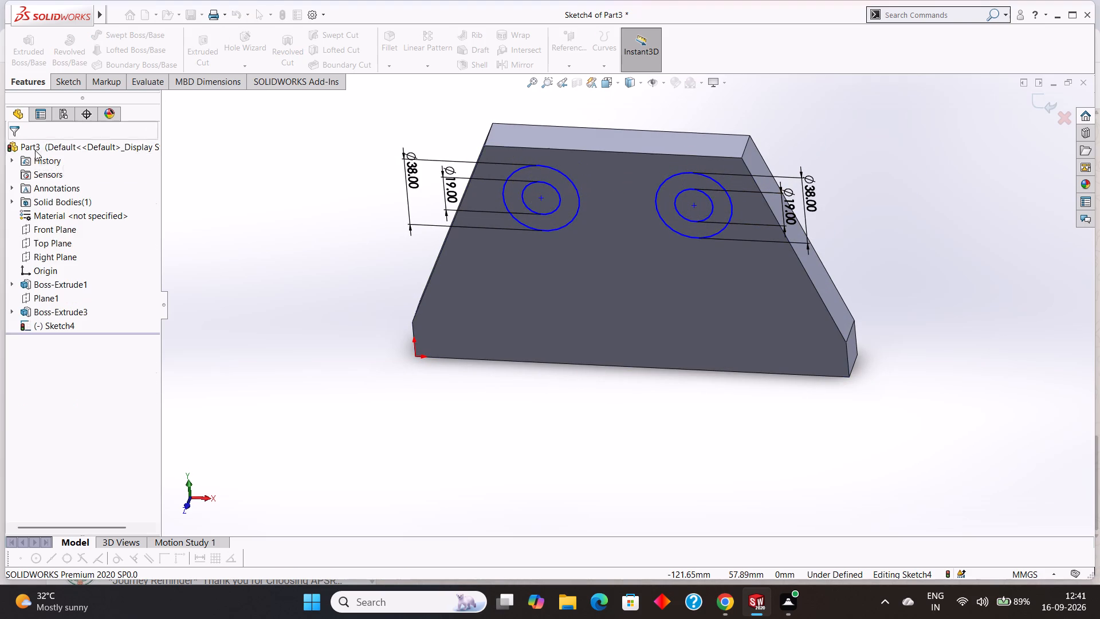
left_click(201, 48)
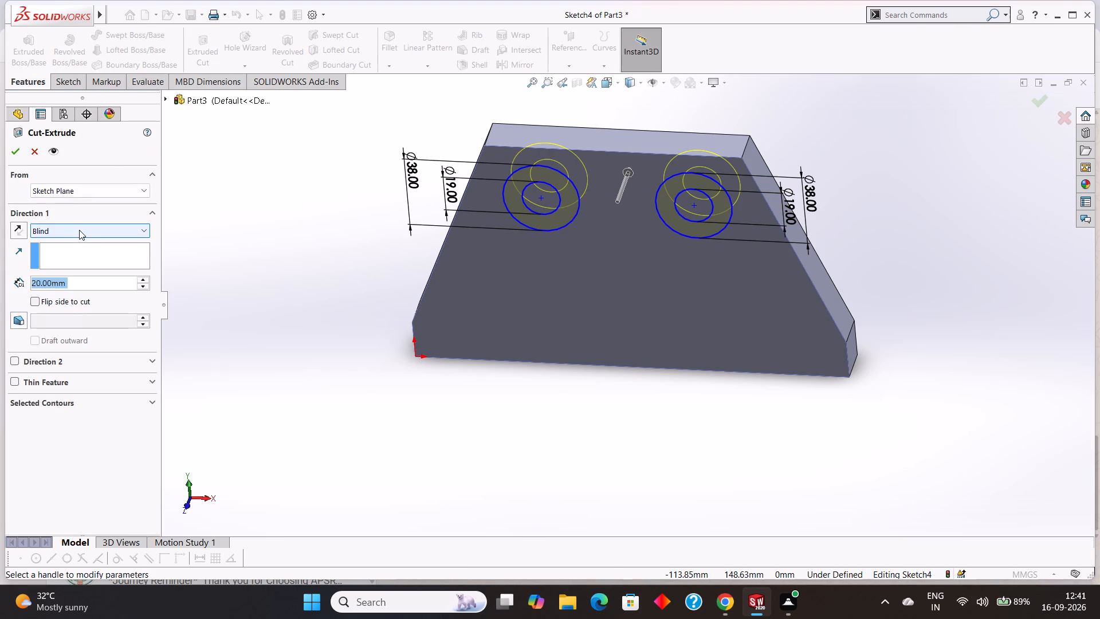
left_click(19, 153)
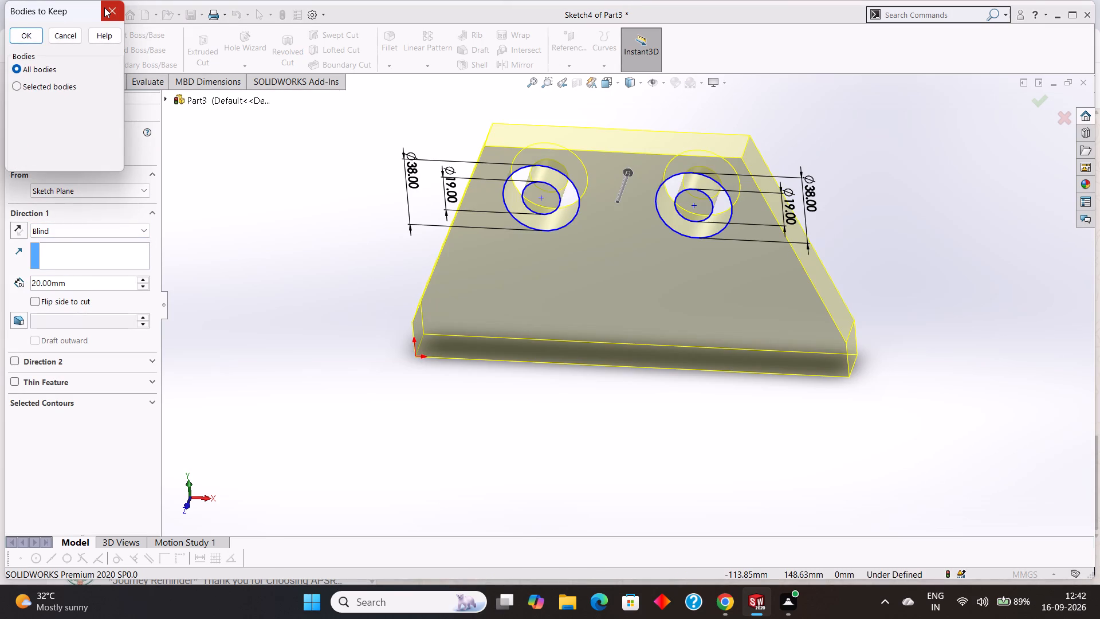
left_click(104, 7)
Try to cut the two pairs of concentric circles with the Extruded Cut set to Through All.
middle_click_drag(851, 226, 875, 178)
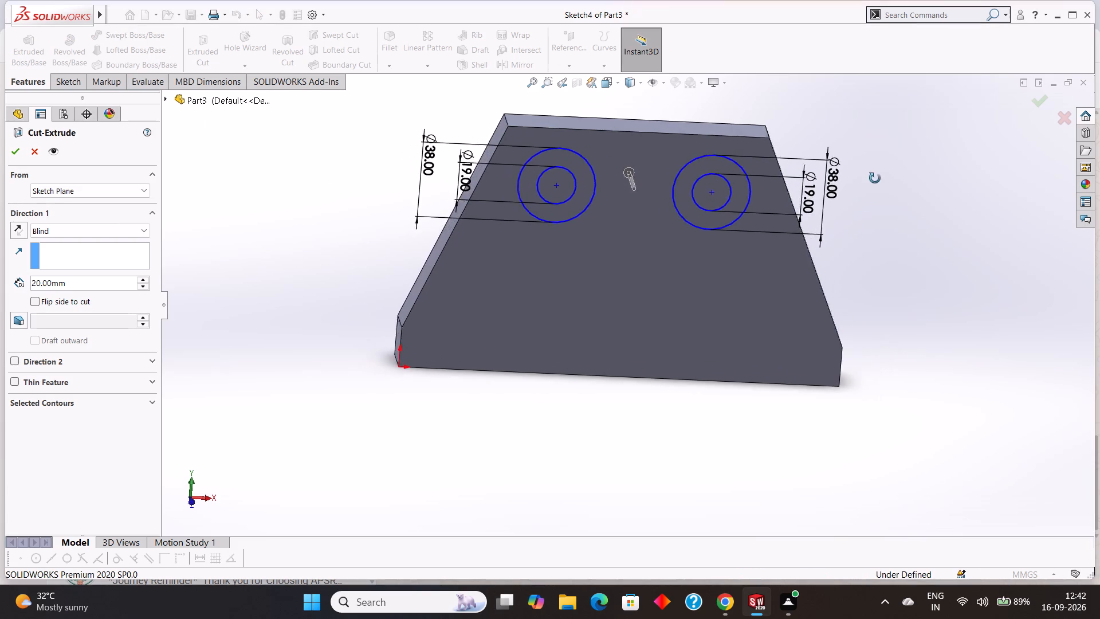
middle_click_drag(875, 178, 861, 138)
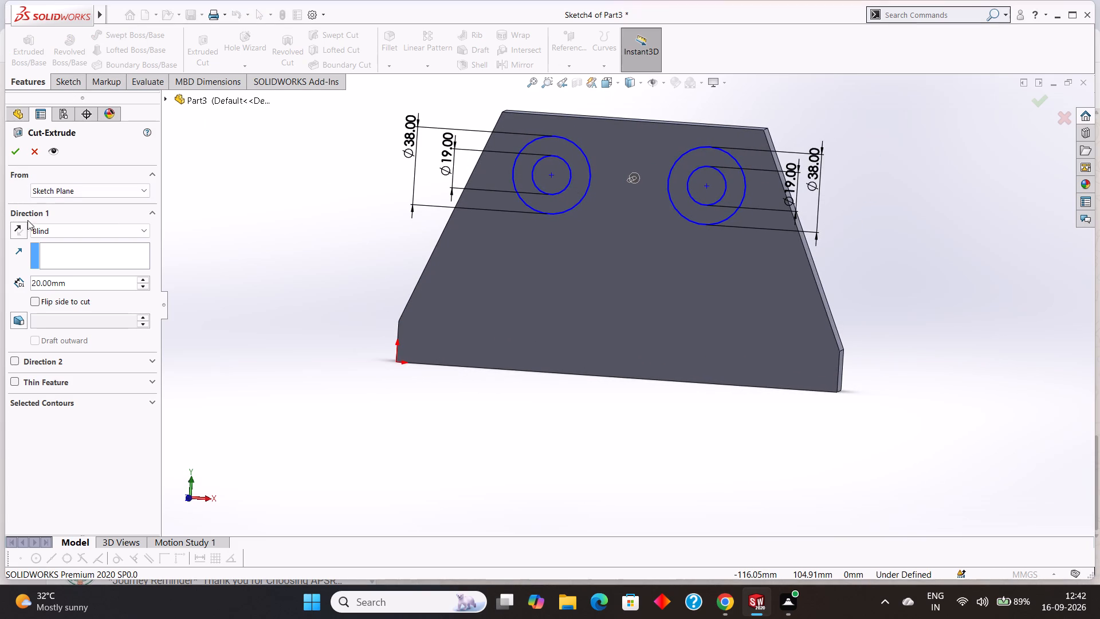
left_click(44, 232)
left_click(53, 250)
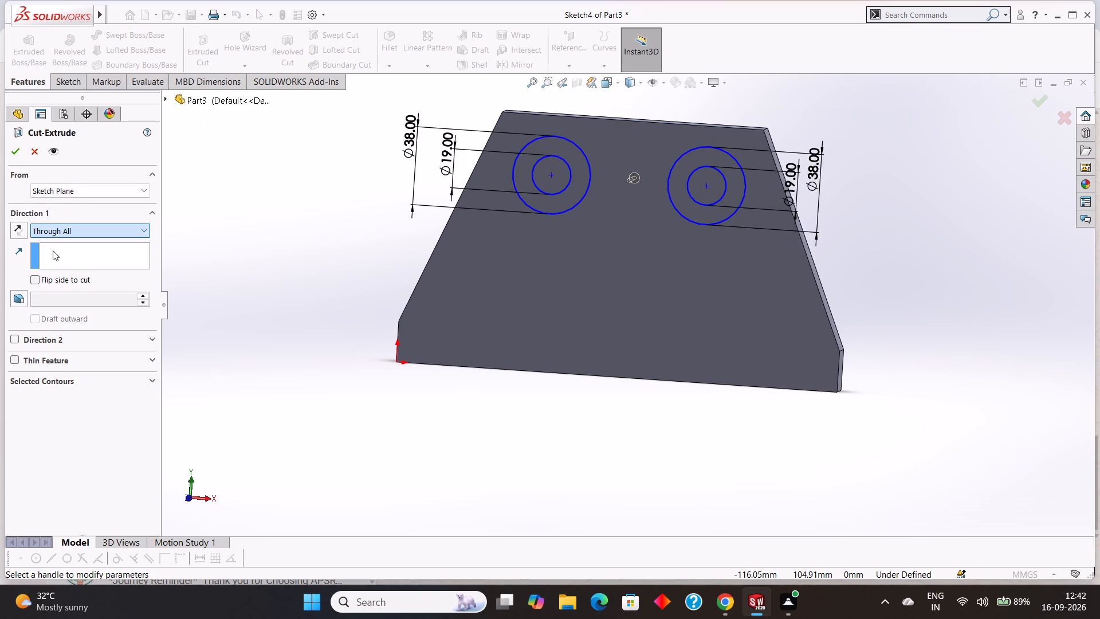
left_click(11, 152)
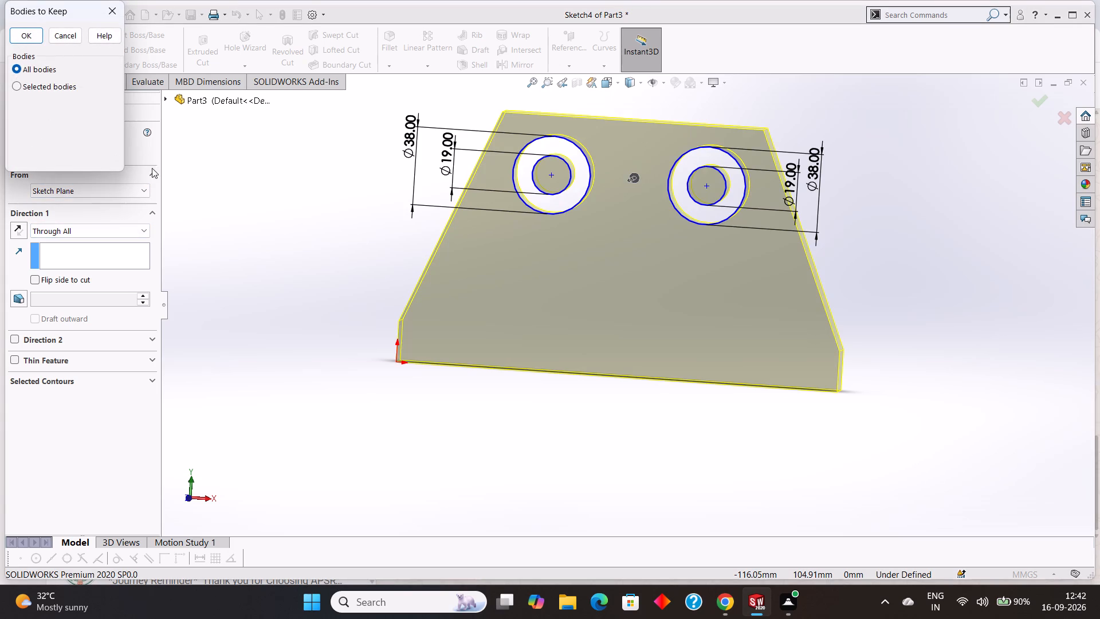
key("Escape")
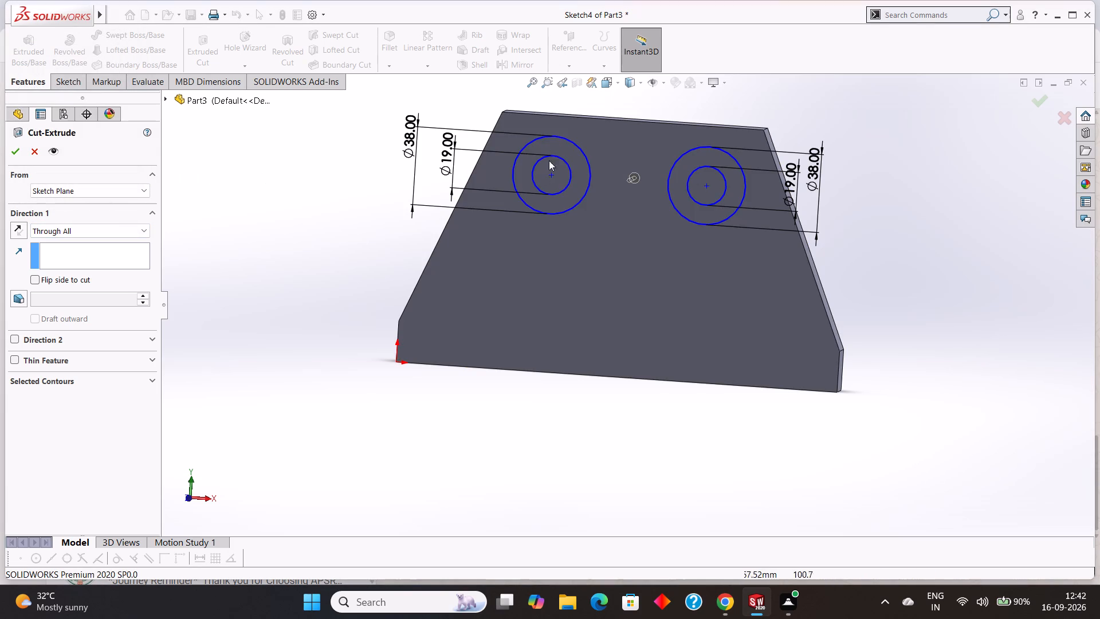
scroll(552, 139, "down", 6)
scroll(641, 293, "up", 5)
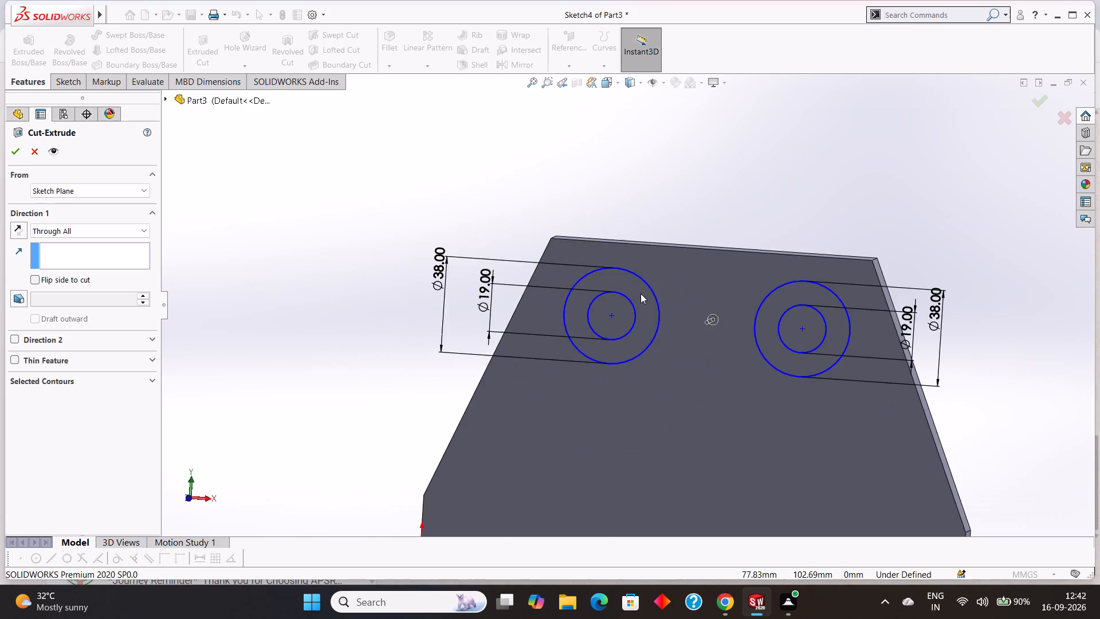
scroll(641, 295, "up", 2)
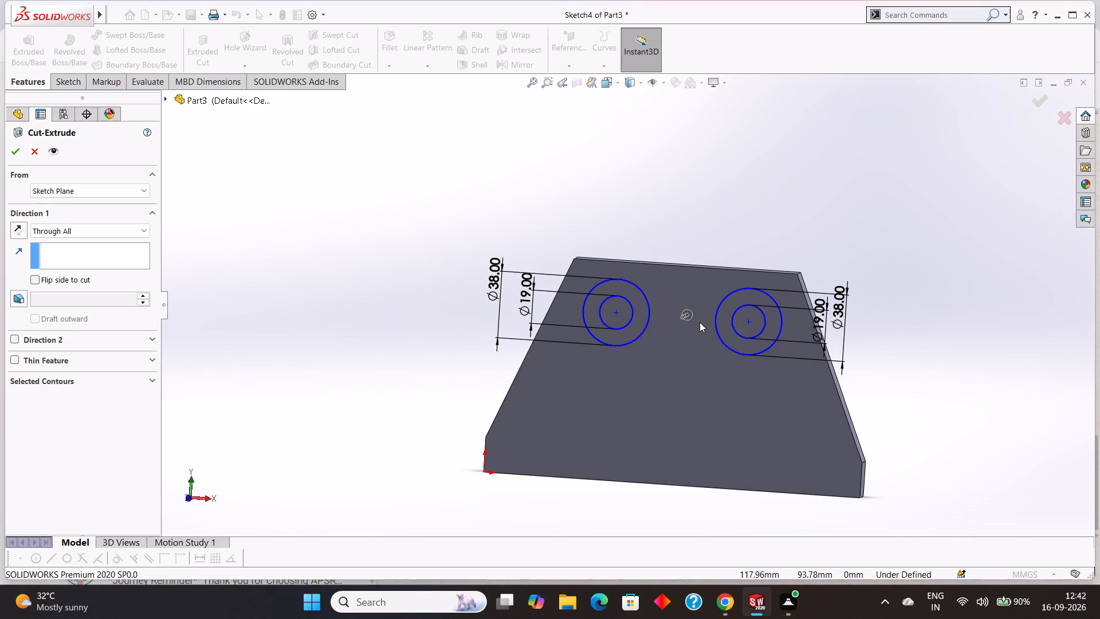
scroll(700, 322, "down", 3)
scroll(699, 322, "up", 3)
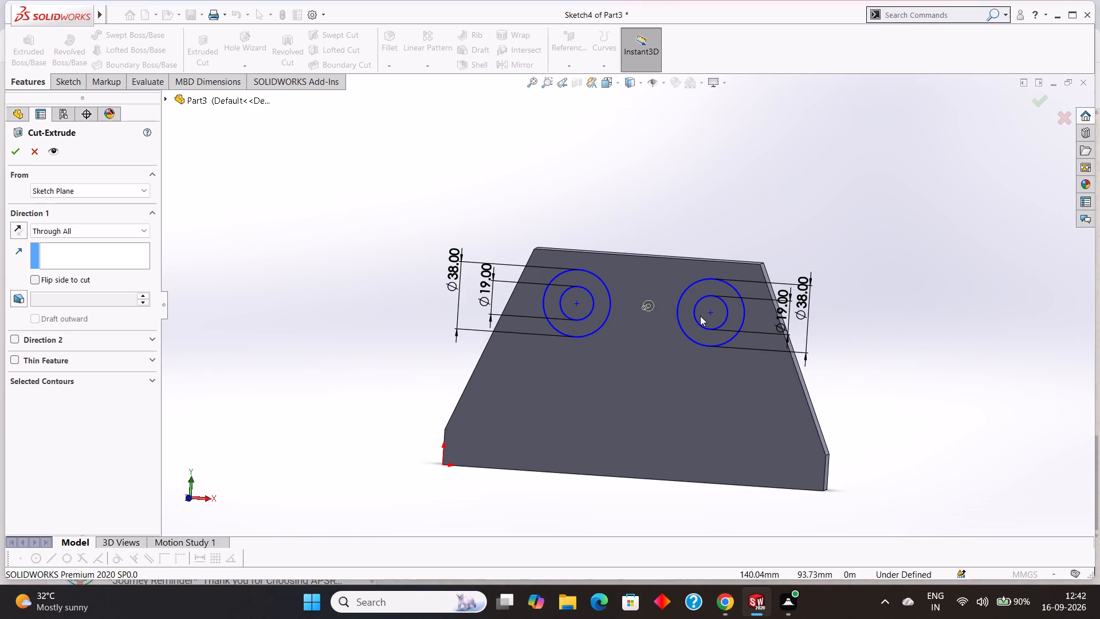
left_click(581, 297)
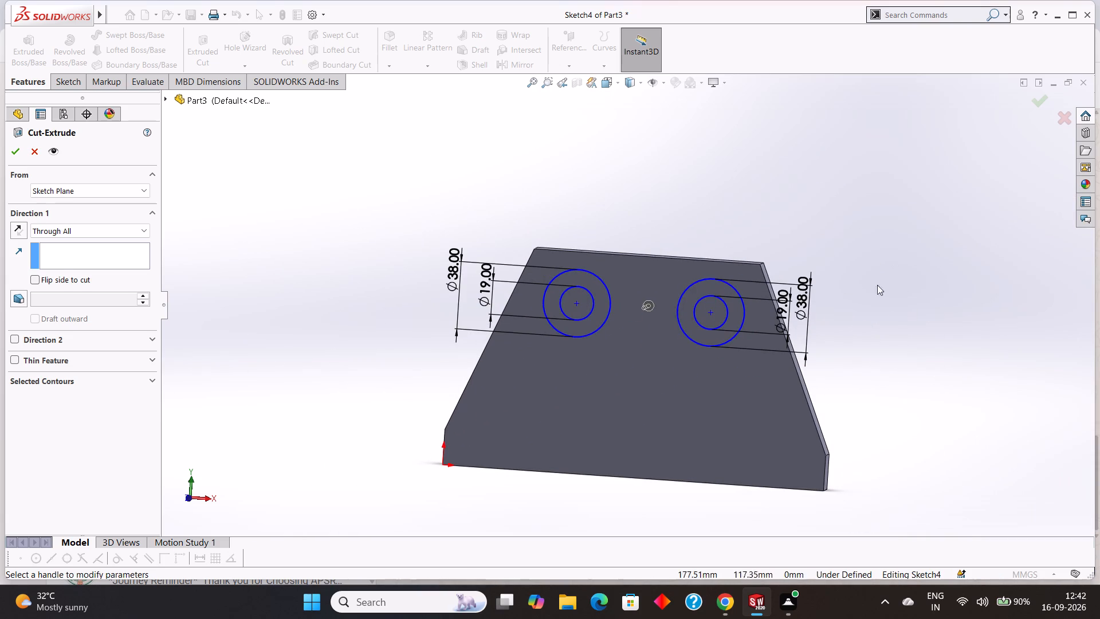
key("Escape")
Undo the left circles' diameter dimensions, the deletion of the construction and solid lines, and both left concentric circles.
scroll(966, 295, "down", 3)
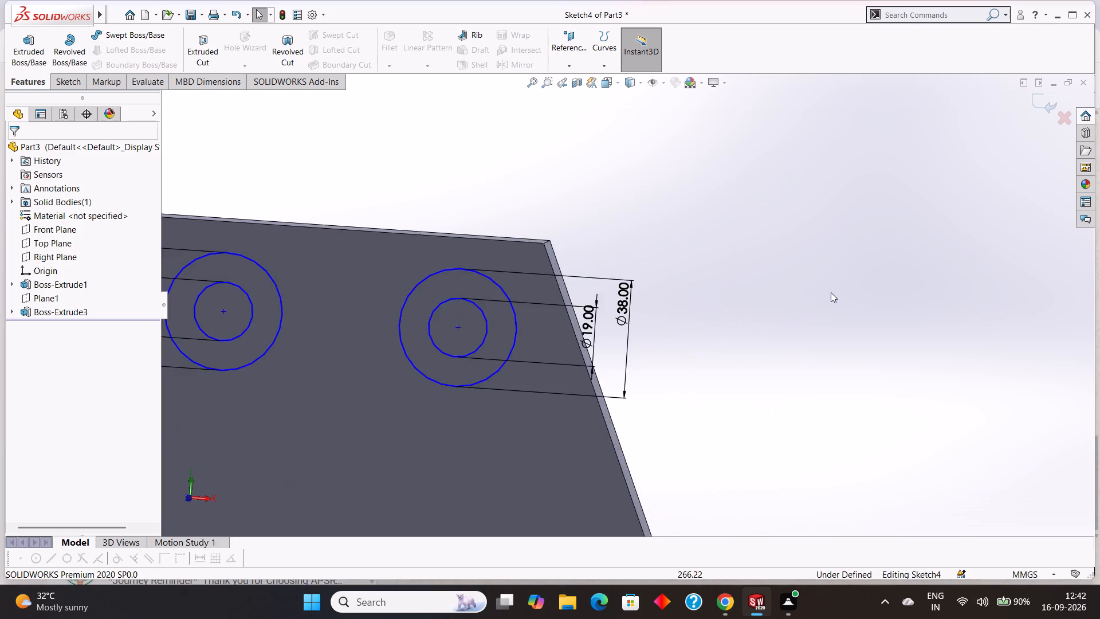
scroll(831, 292, "up", 8)
scroll(522, 292, "down", 5)
scroll(608, 337, "down", 1)
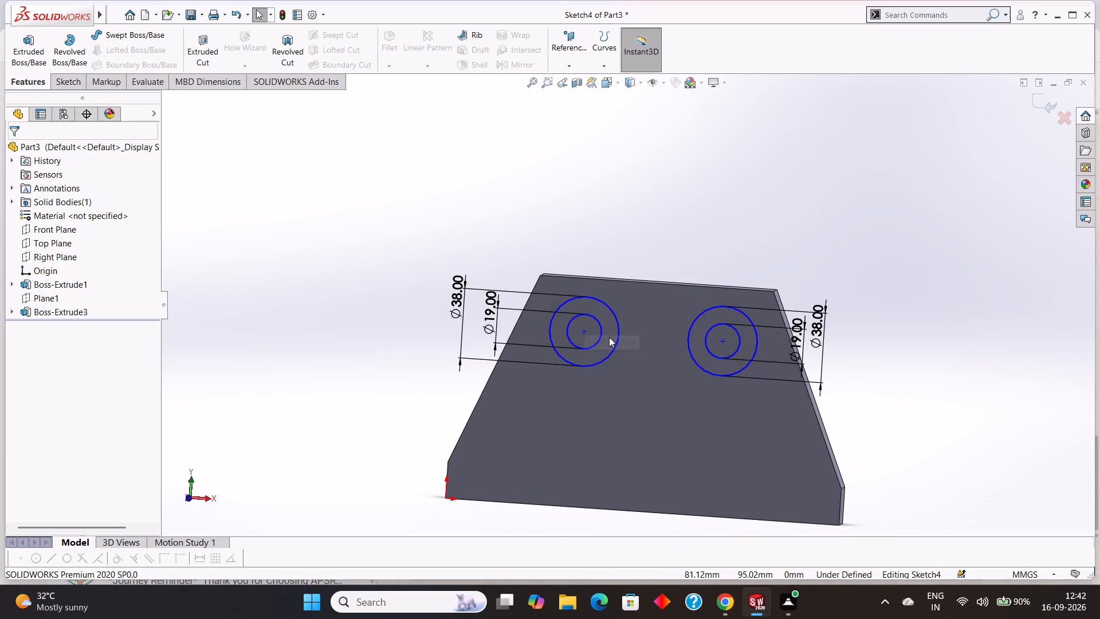
scroll(609, 337, "down", 1)
scroll(634, 335, "up", 4)
scroll(616, 334, "down", 3)
key("ctrl+z")
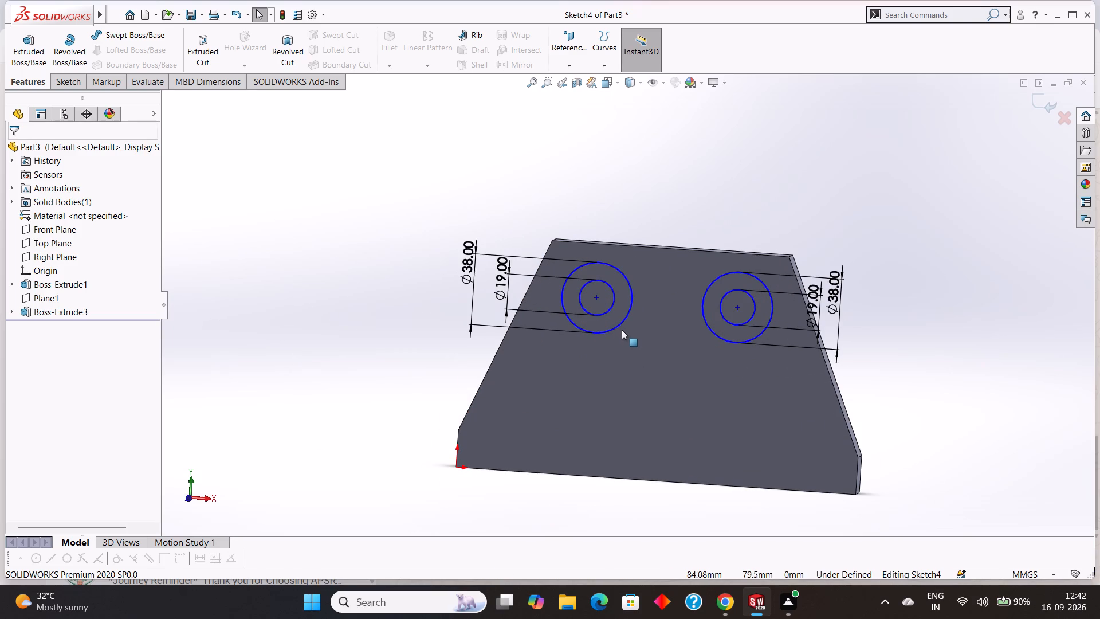
key("Escape")
key("Escape")
key("Escape")
key("Escape")
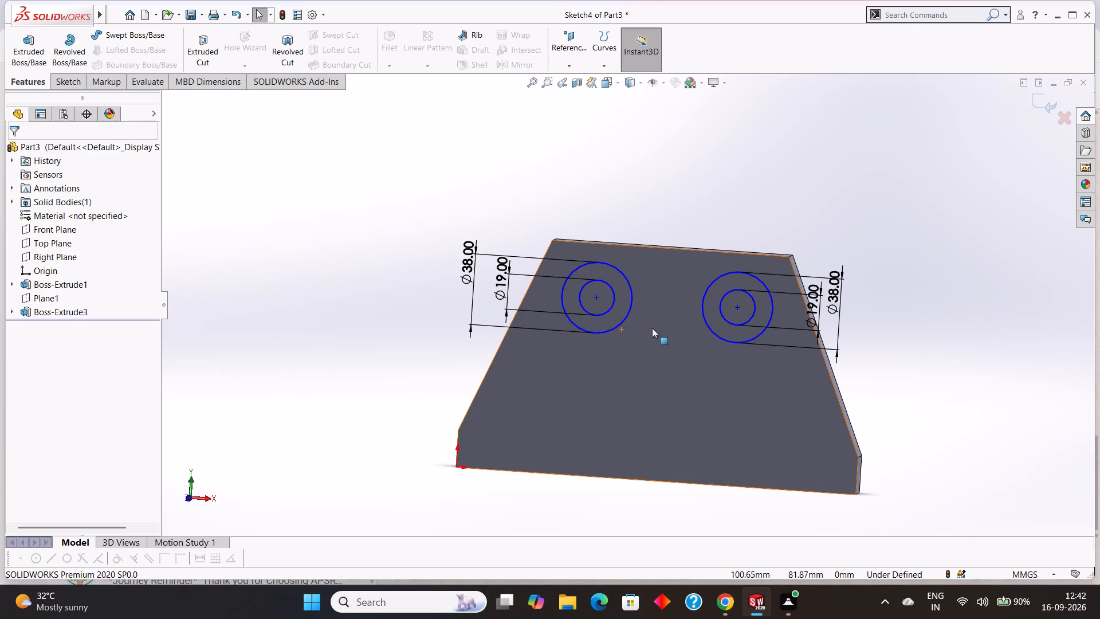
key("ctrl+z")
key("ctrl+z")
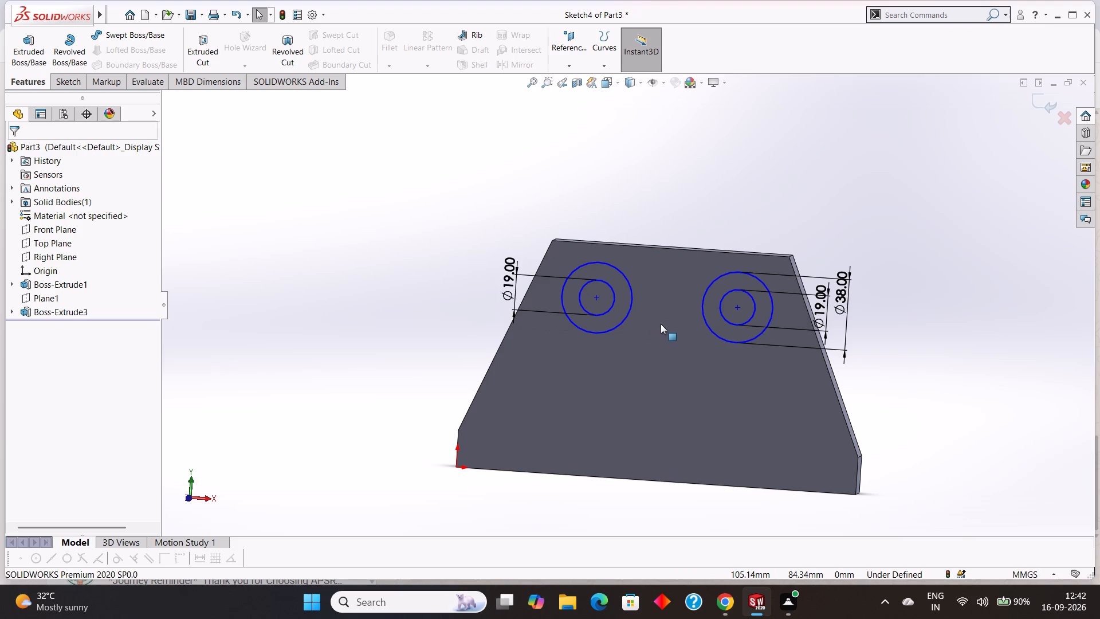
key("ctrl+z")
key("ctrl+z")
key("ctrl+z")
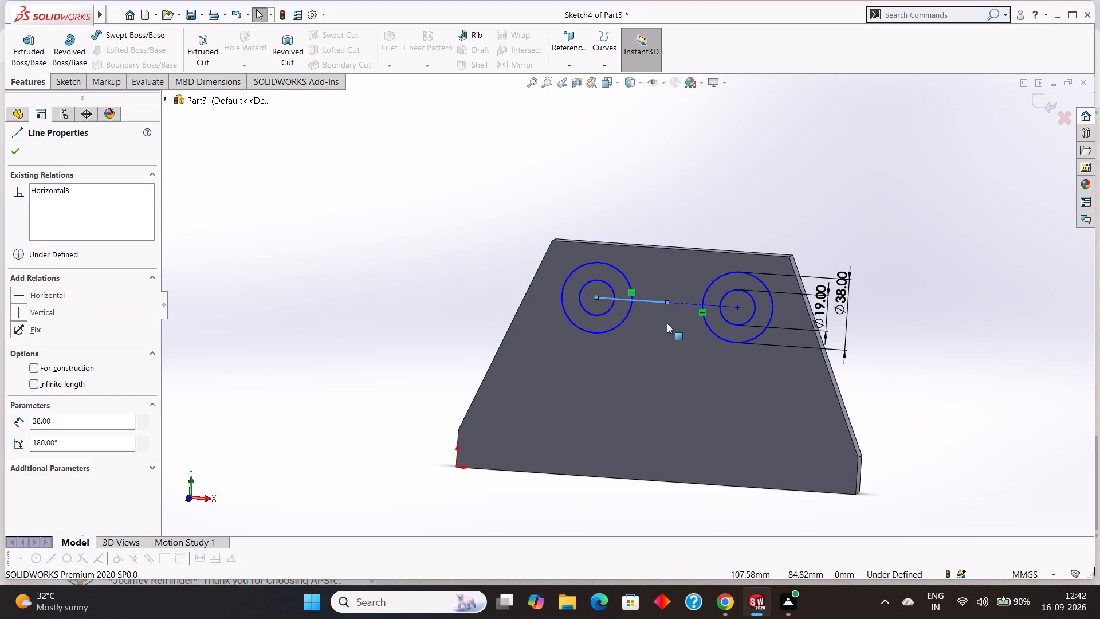
key("ctrl+z")
key("ctrl+z")
key("ctrl+z")
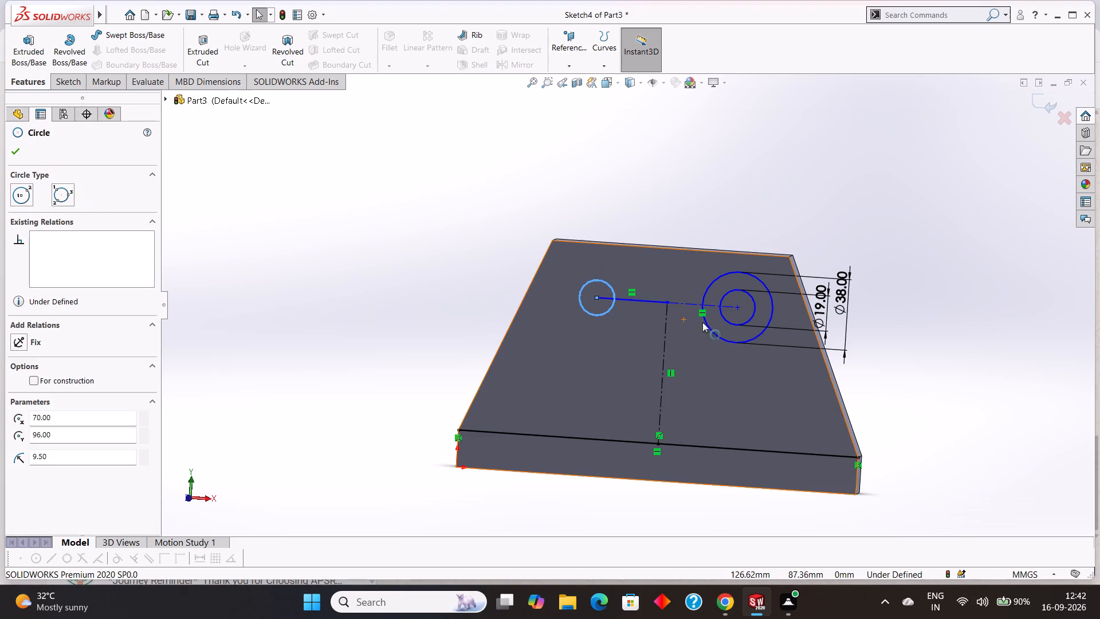
key("ctrl+z")
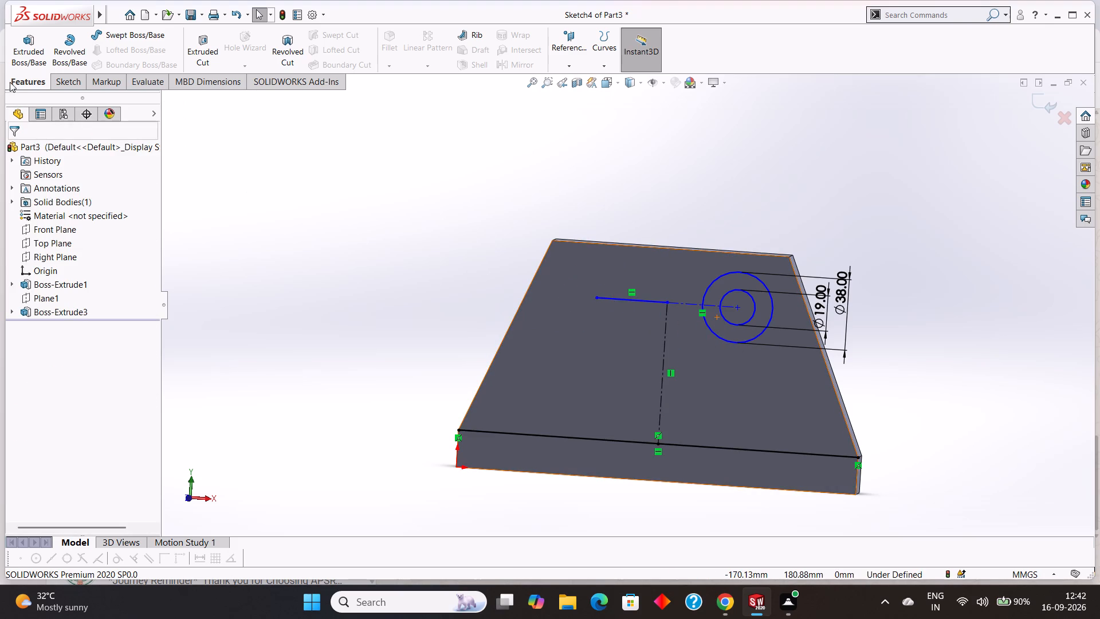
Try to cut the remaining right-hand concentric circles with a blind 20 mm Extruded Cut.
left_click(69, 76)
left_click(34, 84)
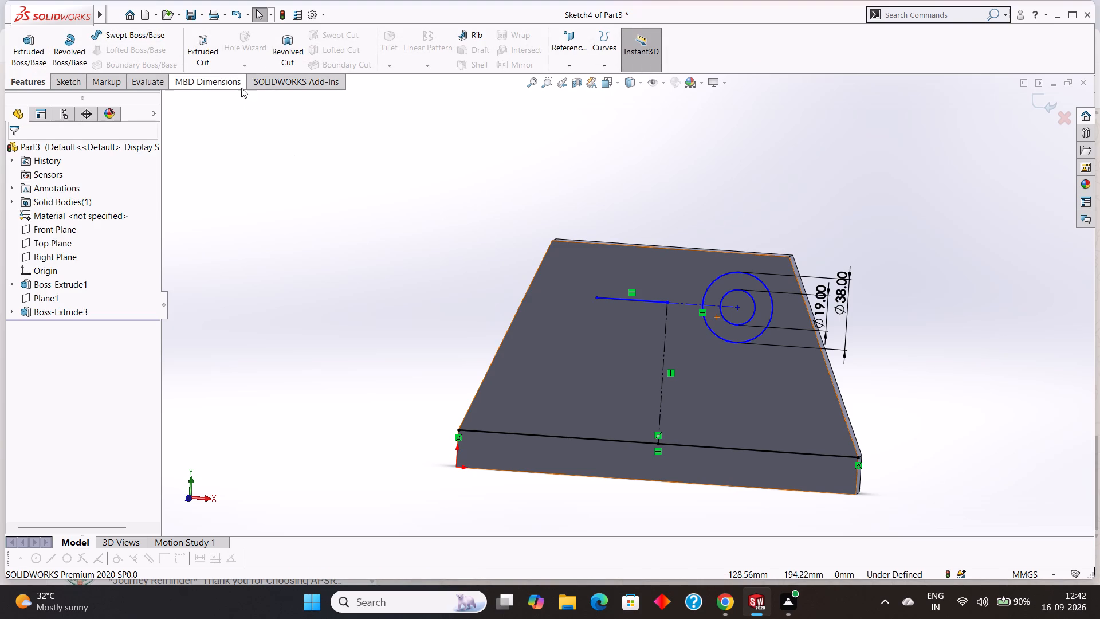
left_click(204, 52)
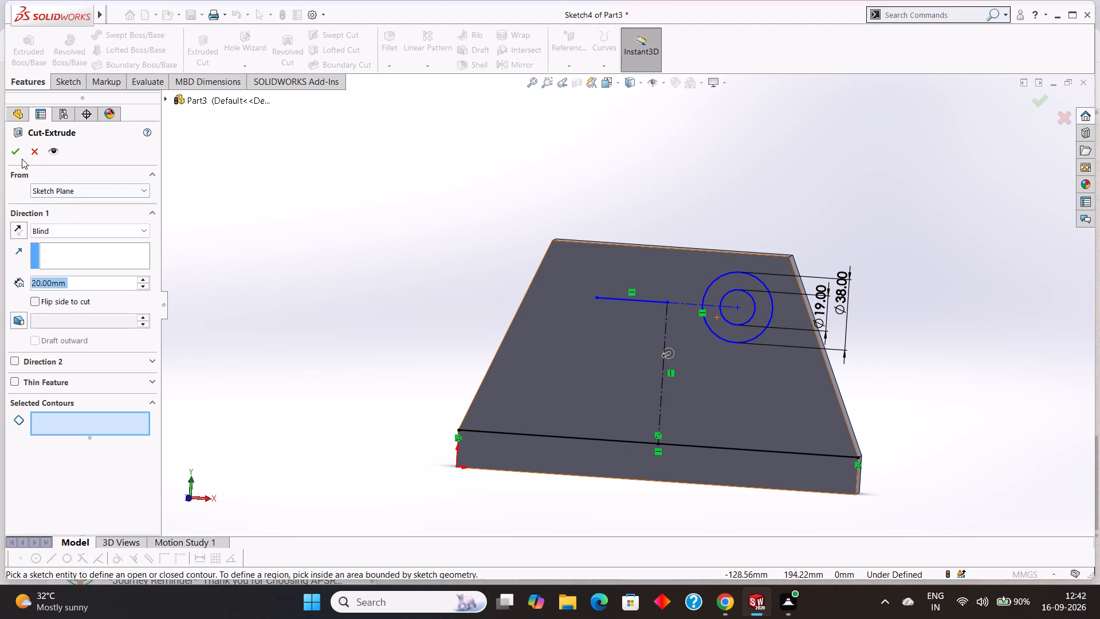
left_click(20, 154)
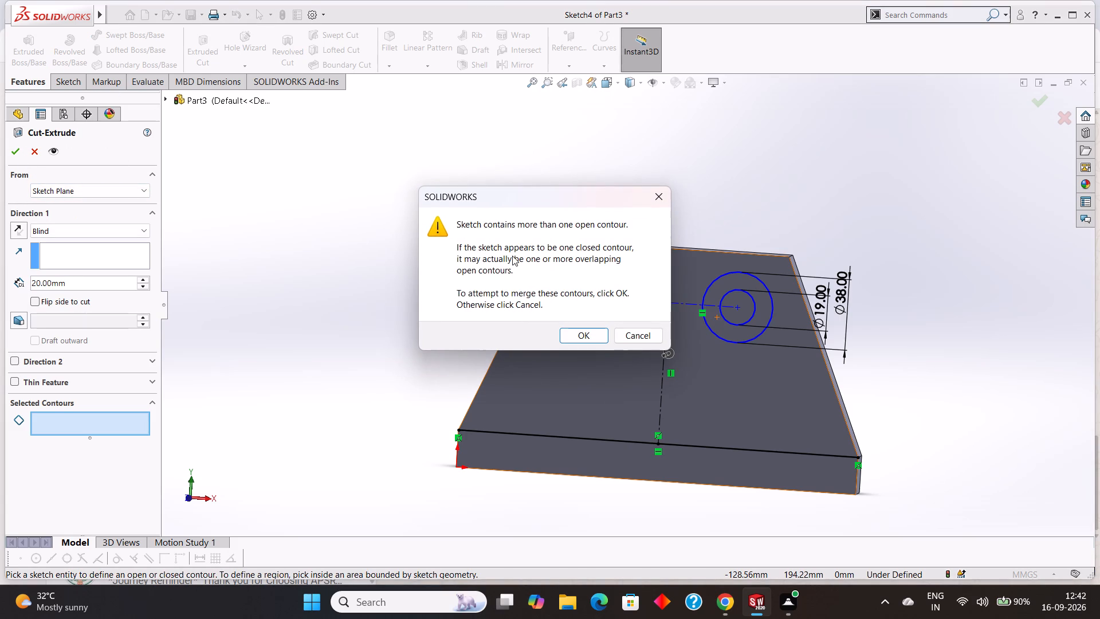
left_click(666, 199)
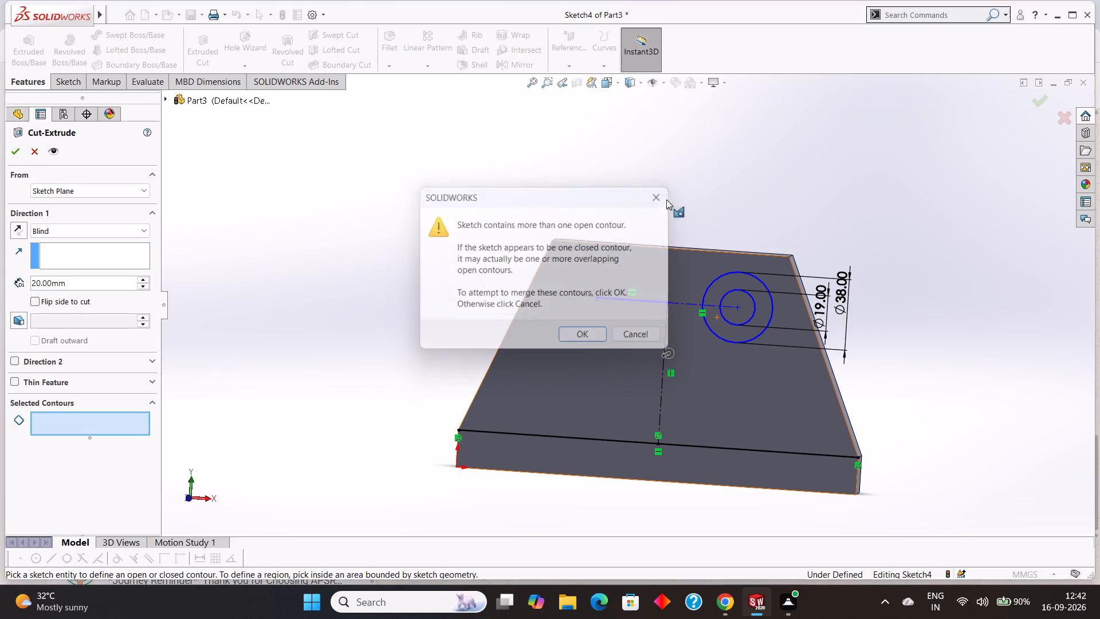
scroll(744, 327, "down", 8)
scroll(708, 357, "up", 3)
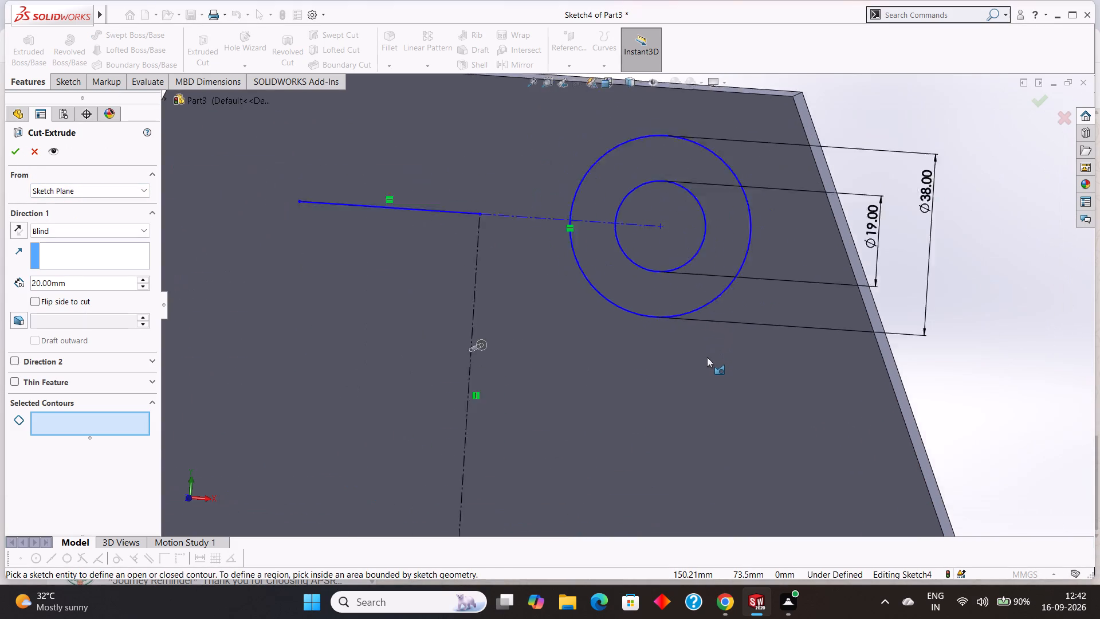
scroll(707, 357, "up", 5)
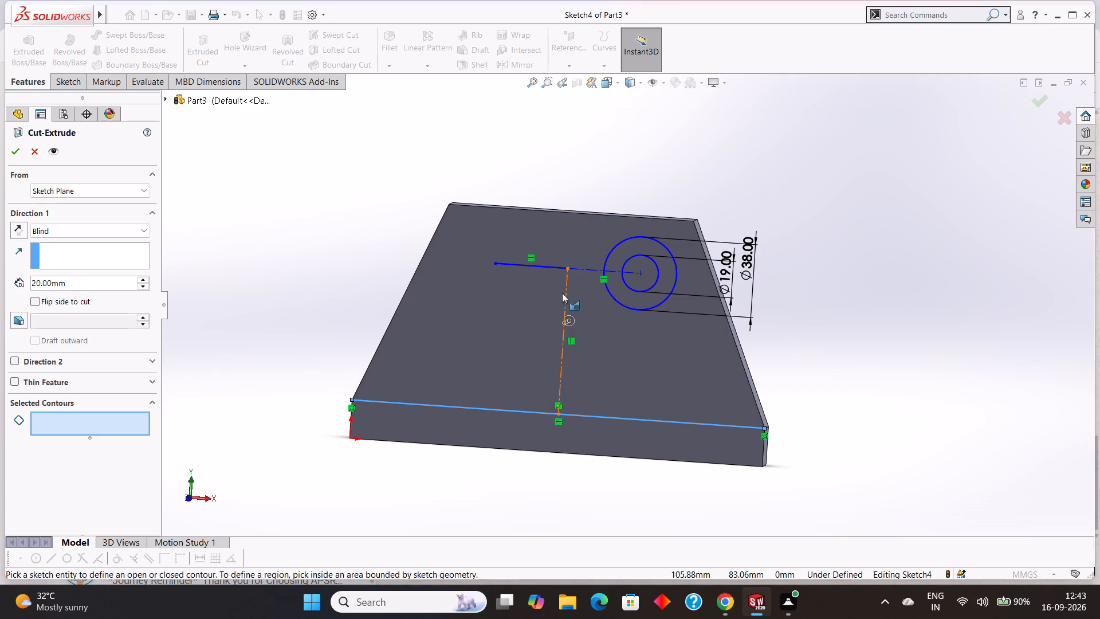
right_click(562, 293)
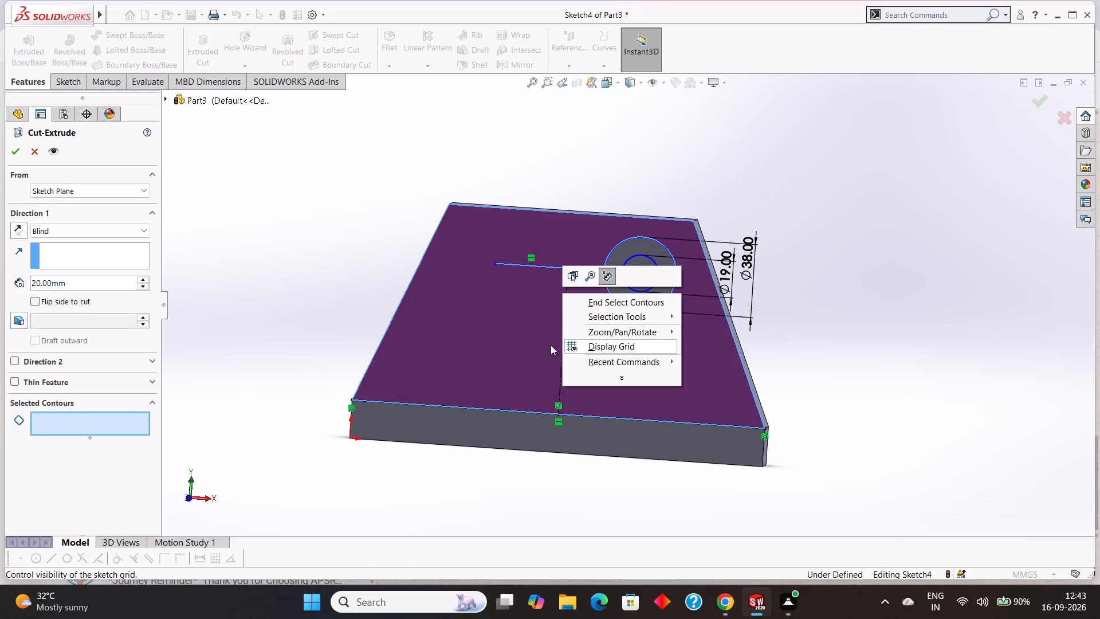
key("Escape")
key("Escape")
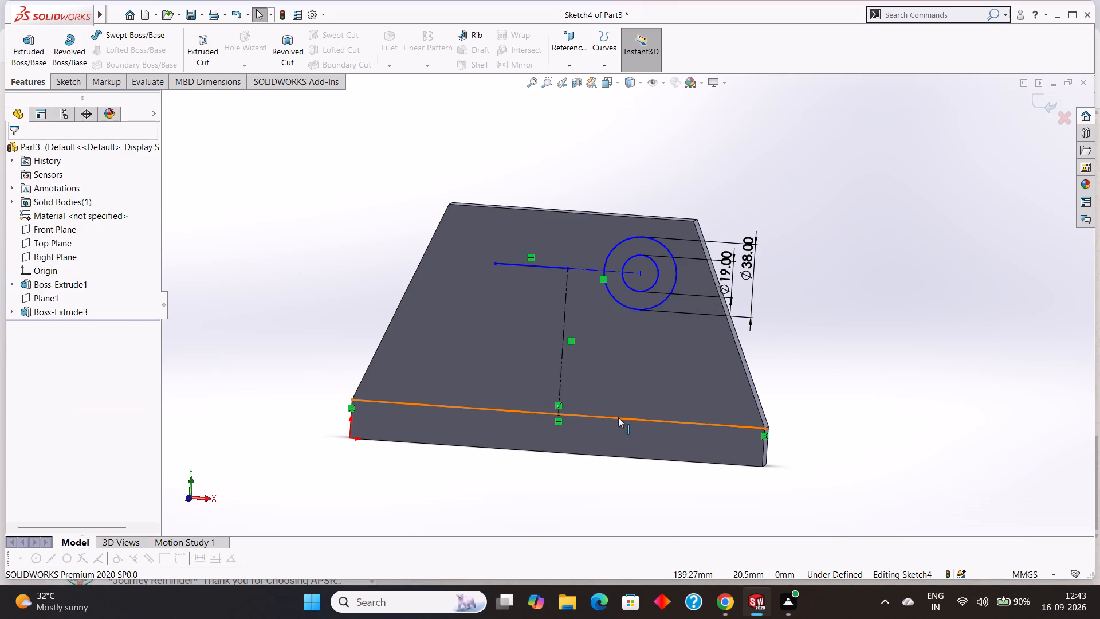
Delete the line along the trapezoid's base, both construction lines and the short horizontal solid line, keeping only the concentric circles.
right_click(618, 417)
left_click(659, 563)
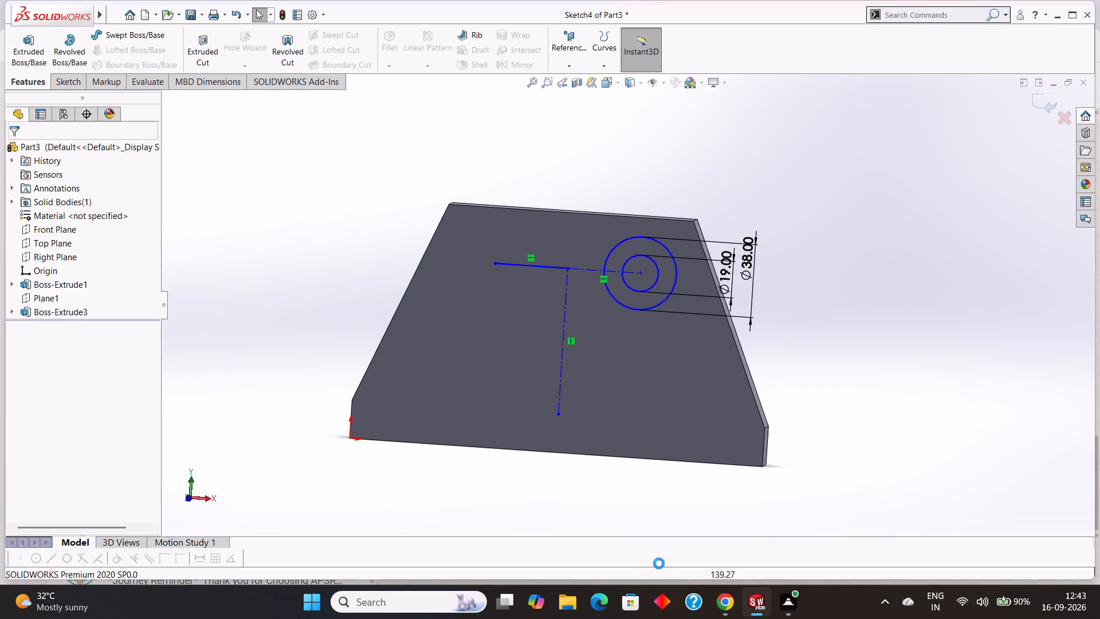
right_click(579, 269)
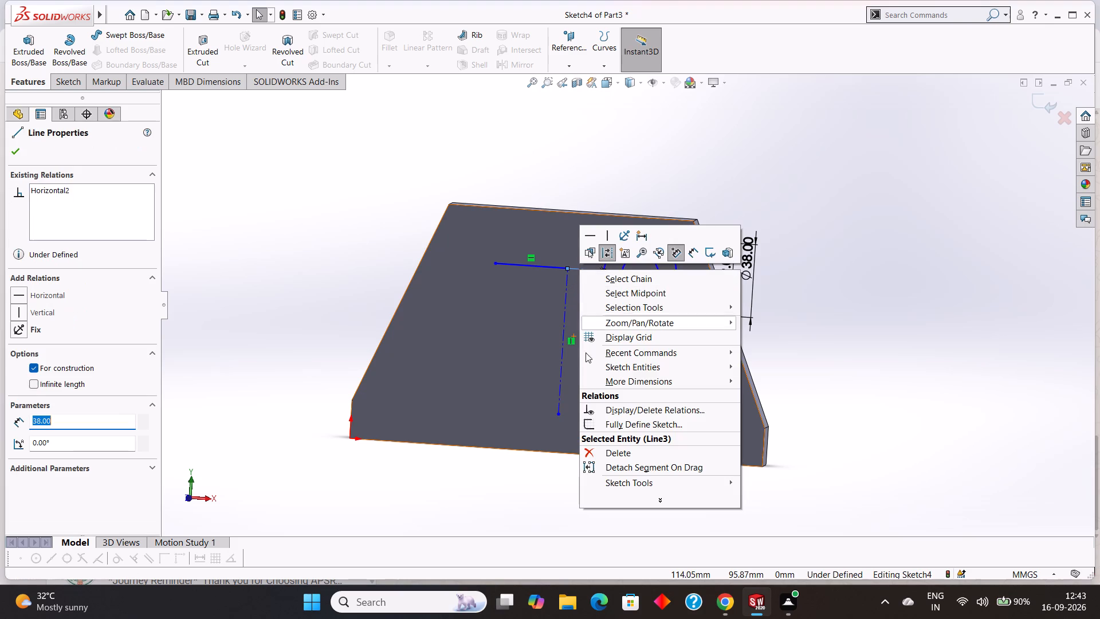
left_click(631, 448)
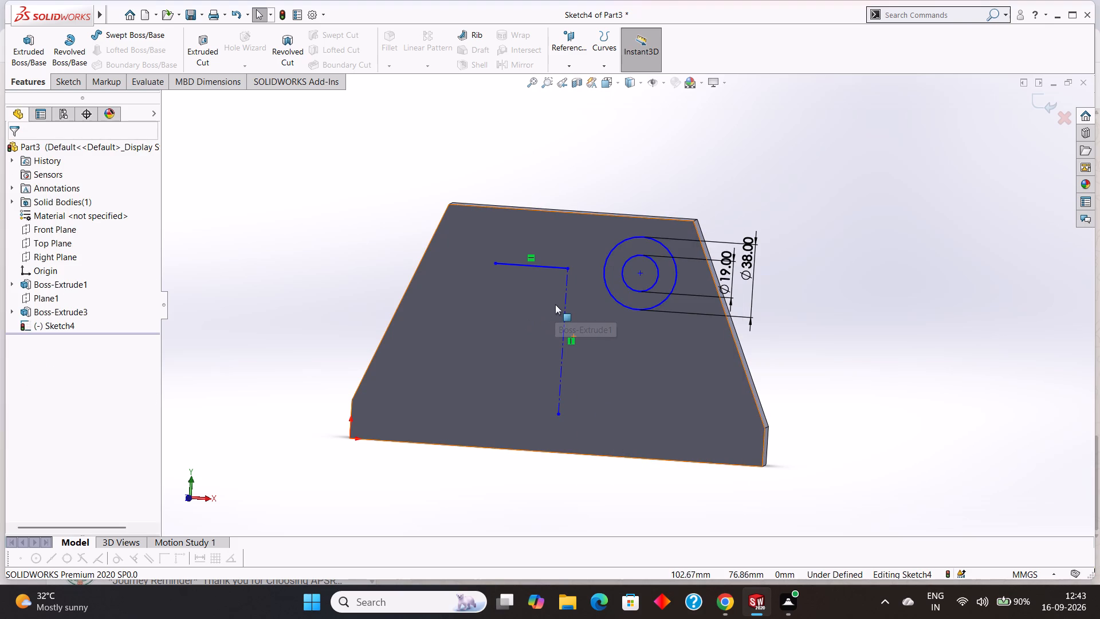
right_click(563, 296)
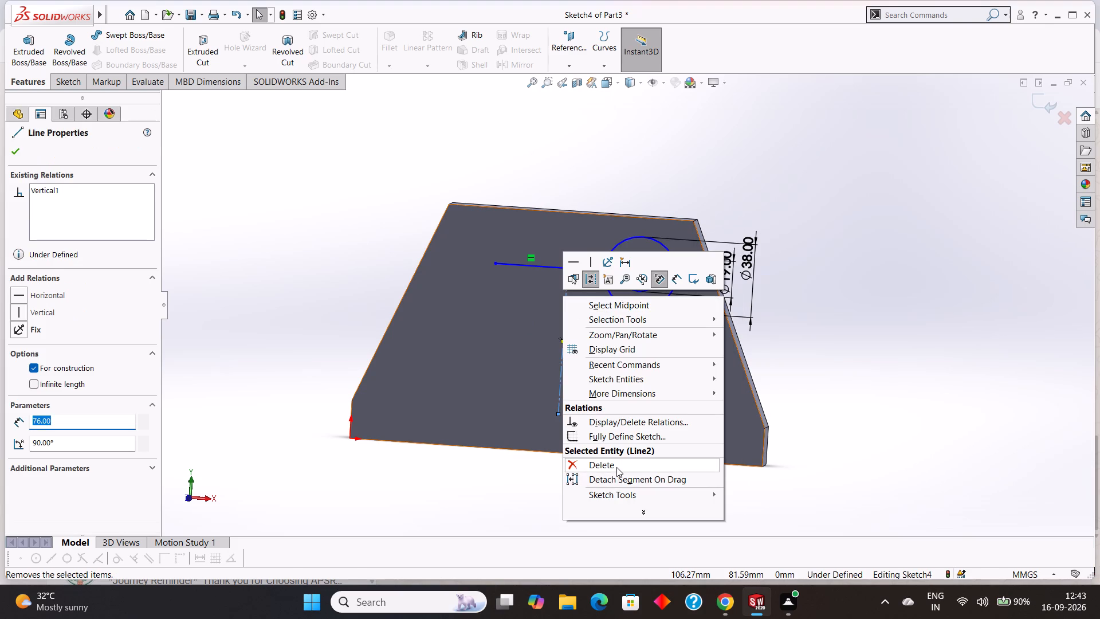
left_click(616, 467)
right_click(528, 268)
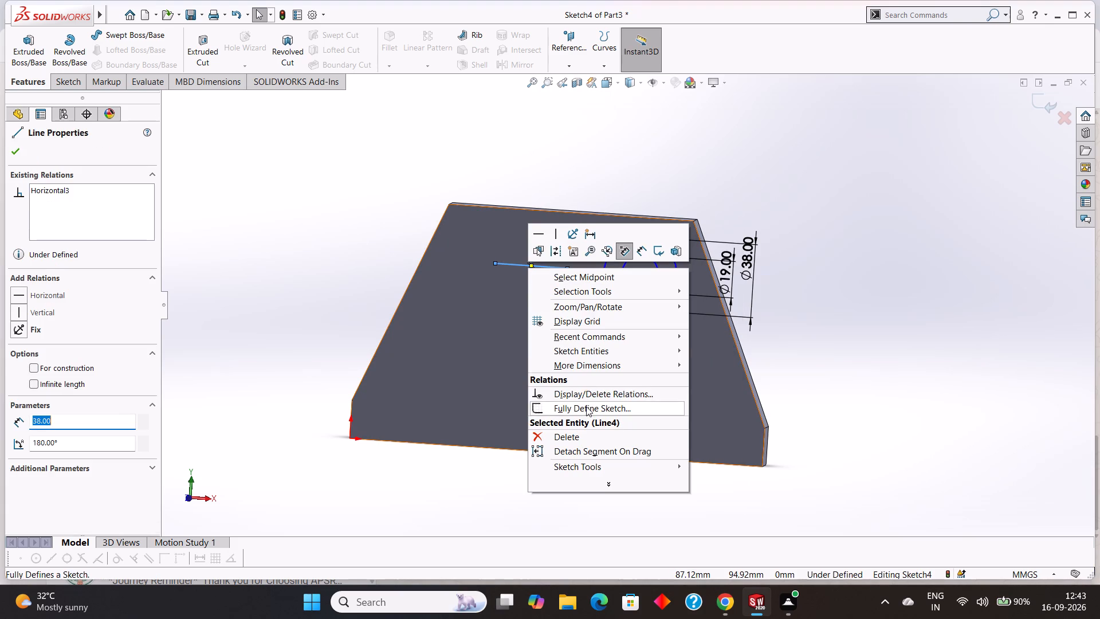
left_click(586, 436)
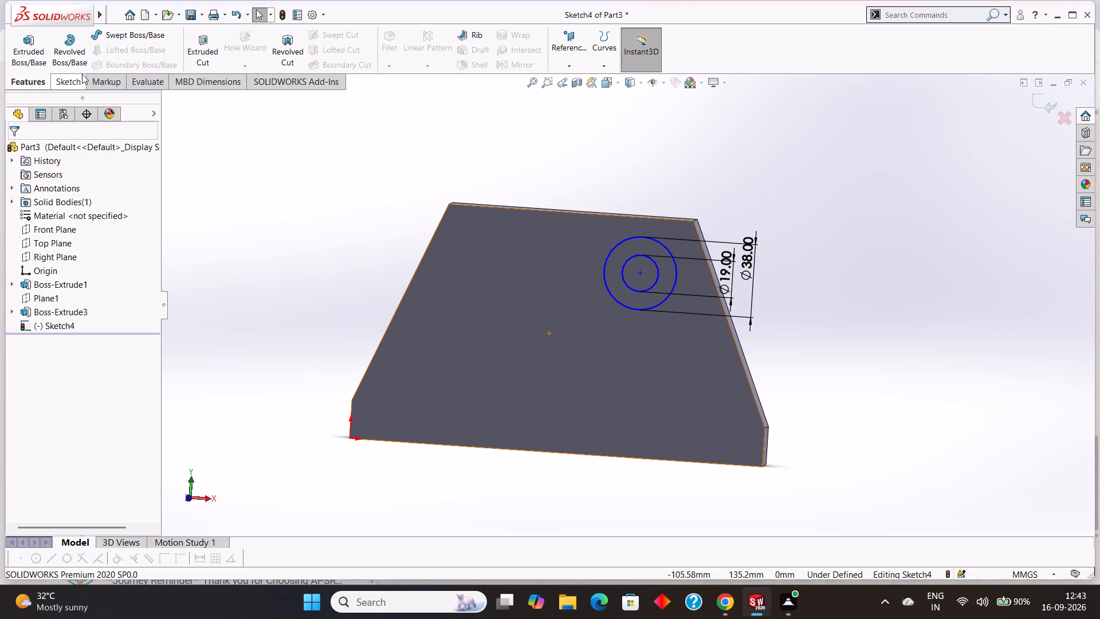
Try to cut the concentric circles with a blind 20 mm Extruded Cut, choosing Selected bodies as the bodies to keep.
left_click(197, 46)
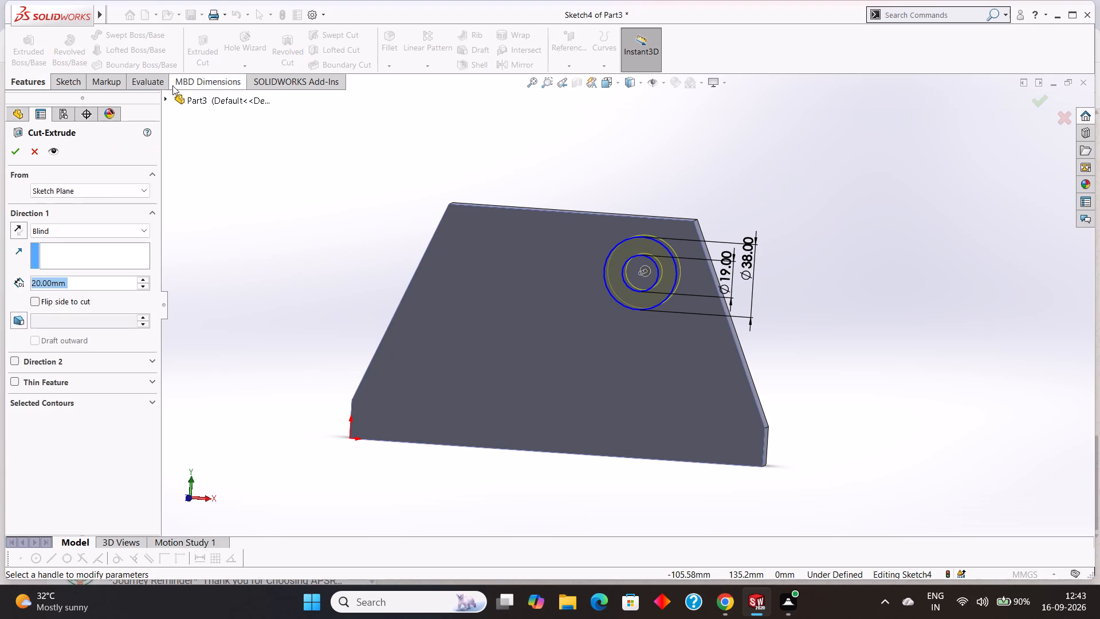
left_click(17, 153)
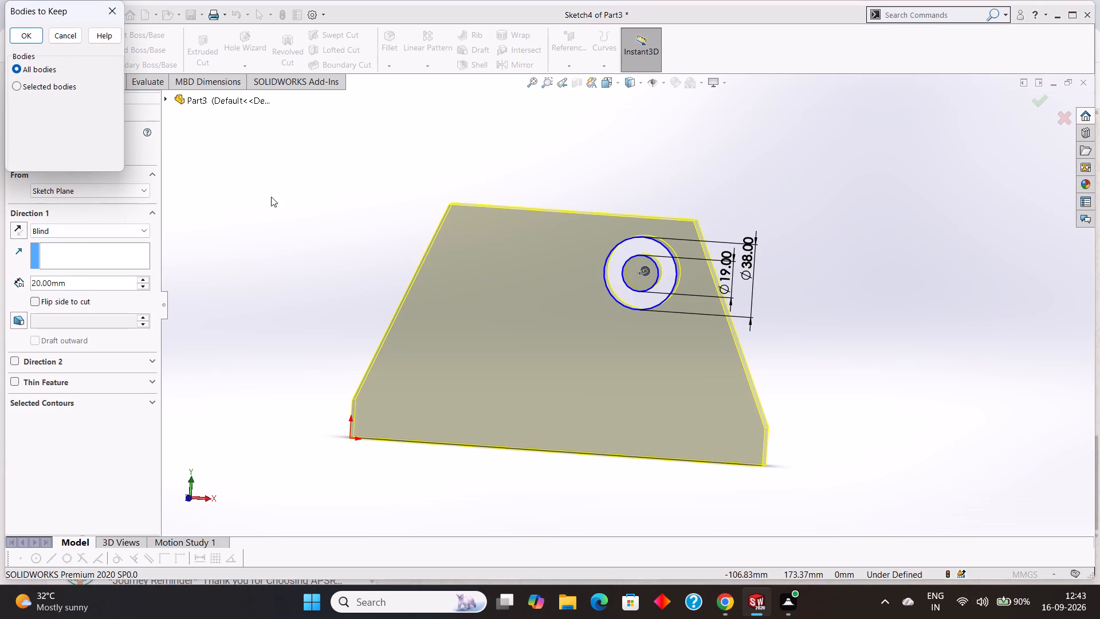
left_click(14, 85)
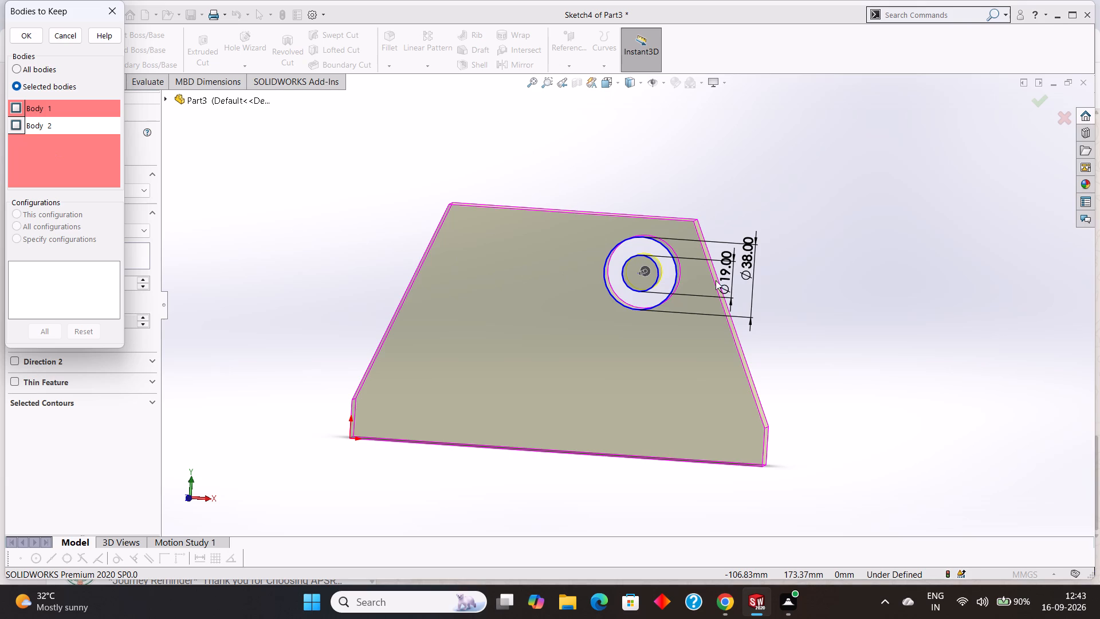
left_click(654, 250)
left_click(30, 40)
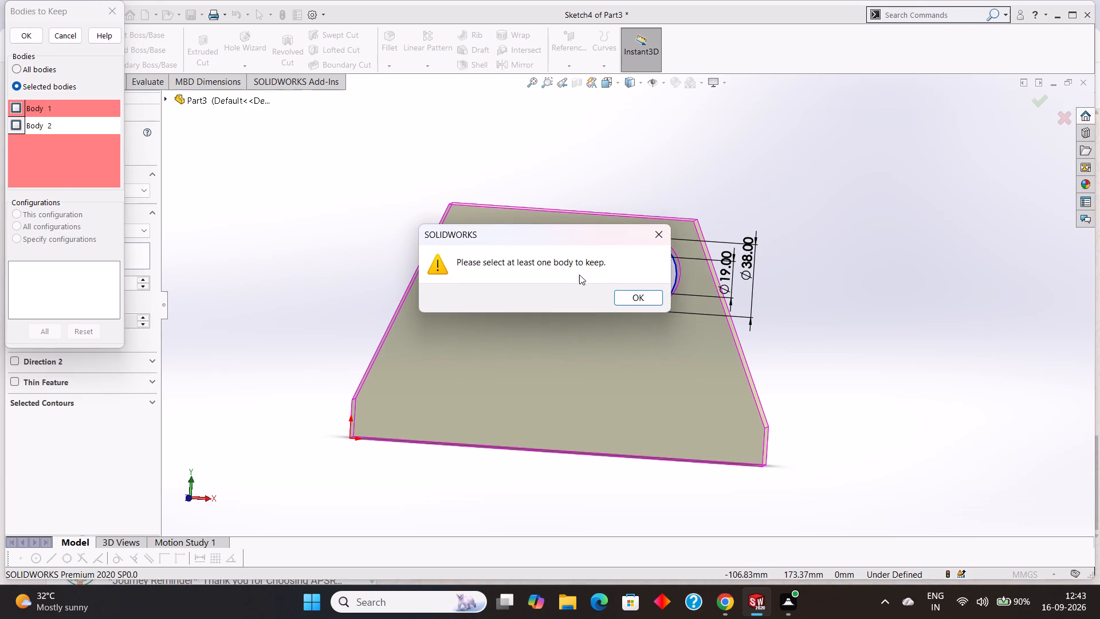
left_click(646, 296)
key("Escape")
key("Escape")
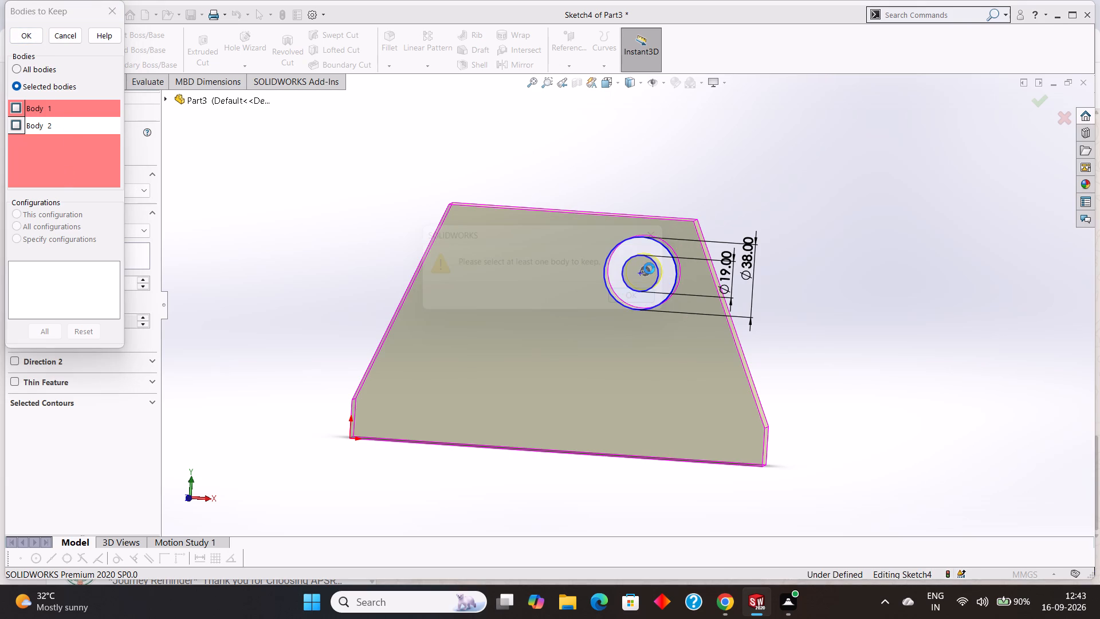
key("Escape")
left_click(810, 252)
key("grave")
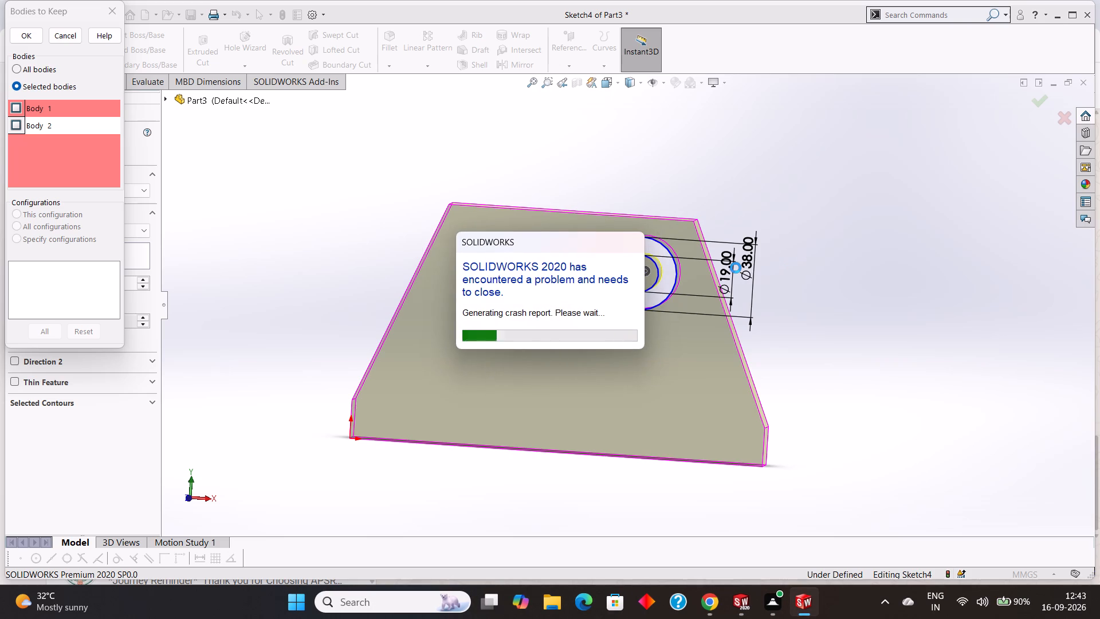
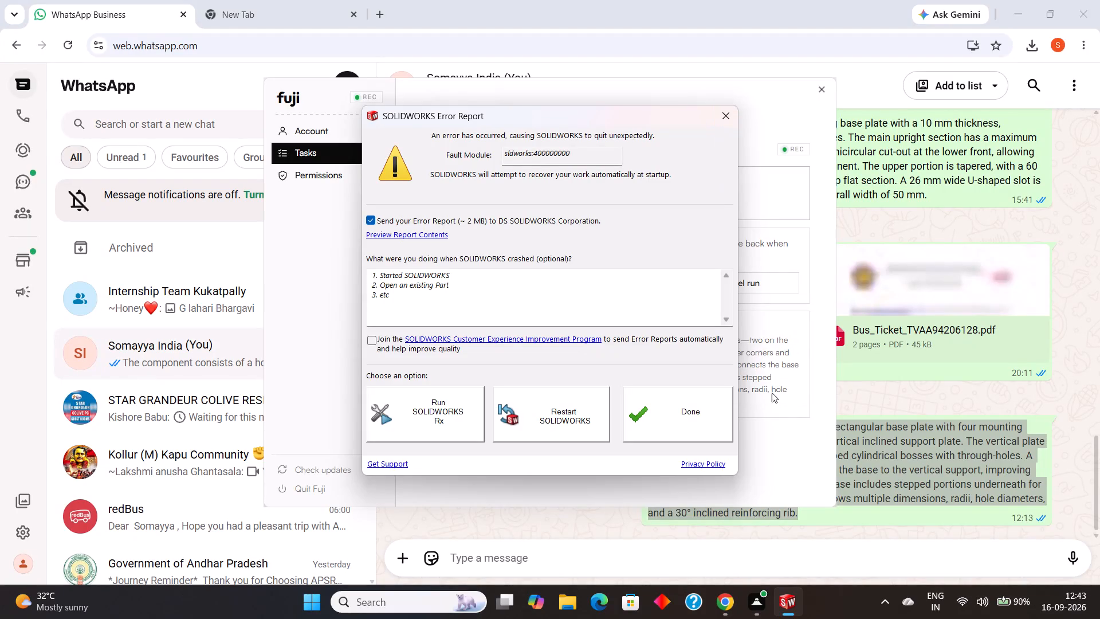
Dismiss the SOLIDWORKS Error Report without restarting the program from it.
left_click(780, 604)
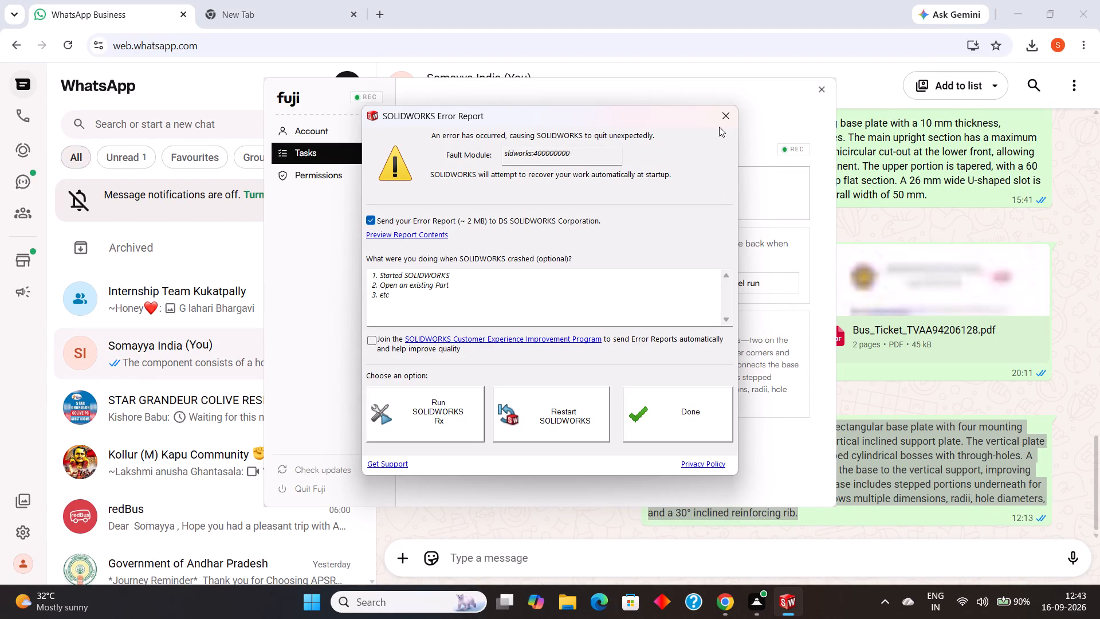
double_click(724, 115)
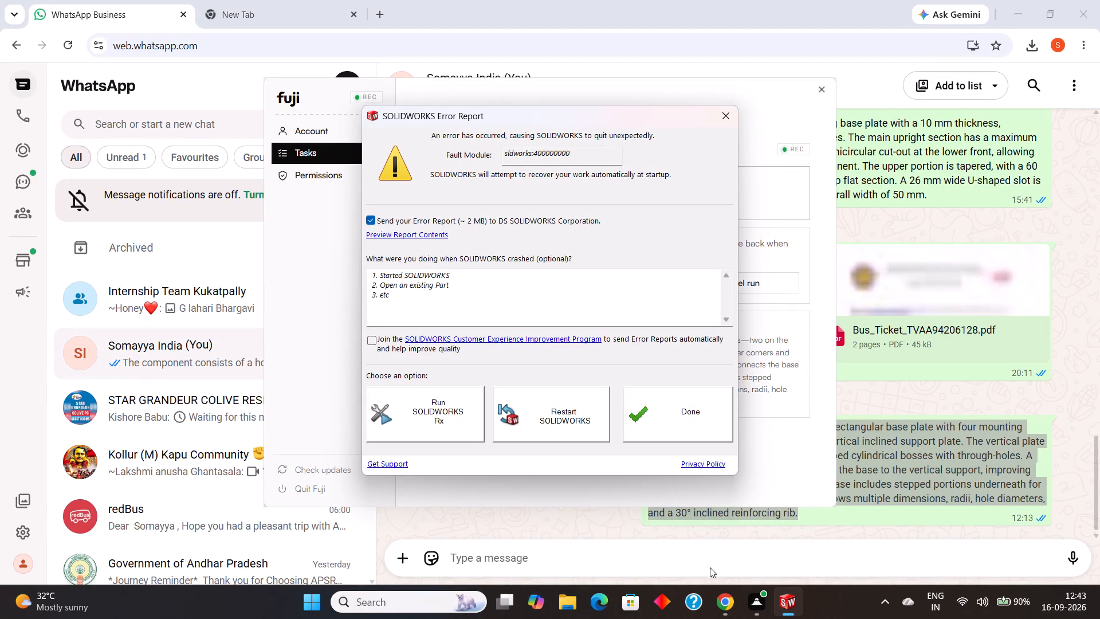
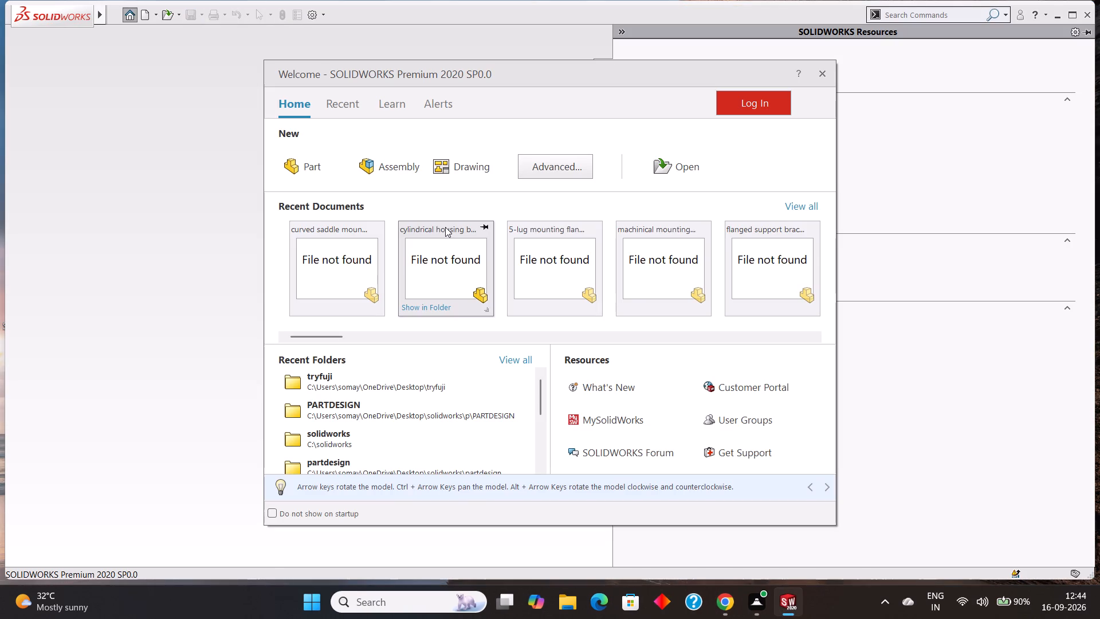
Start a new part document.
left_click(323, 161)
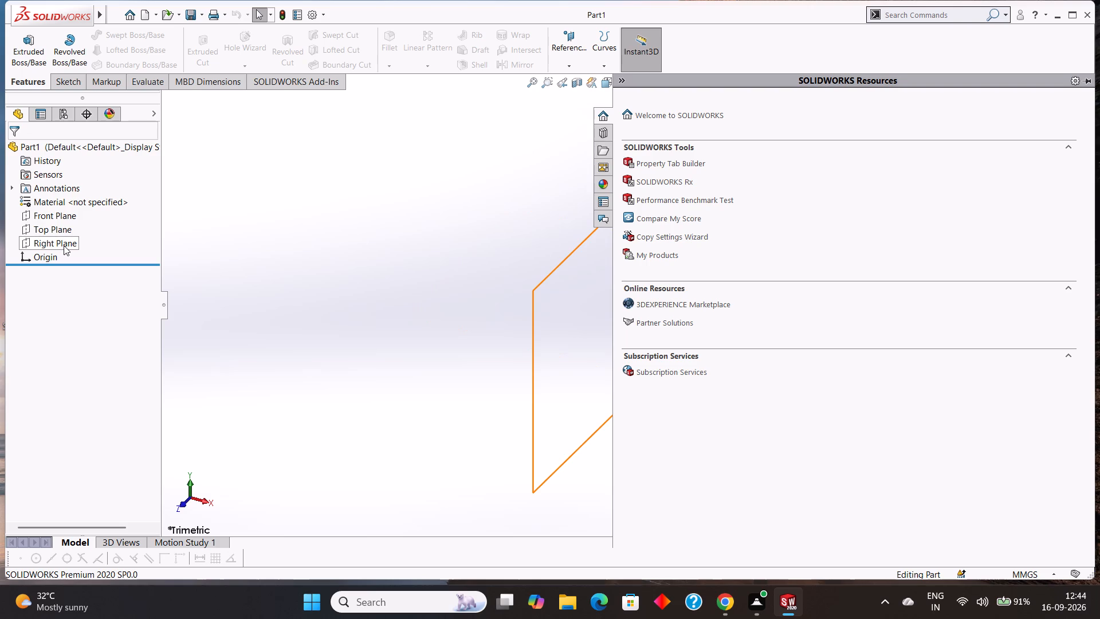
On the Right Plane, sketch connected lines from the origin: 57 mm horizontal, 9 mm down, 102 mm horizontal, 9 mm up.
left_click(64, 245)
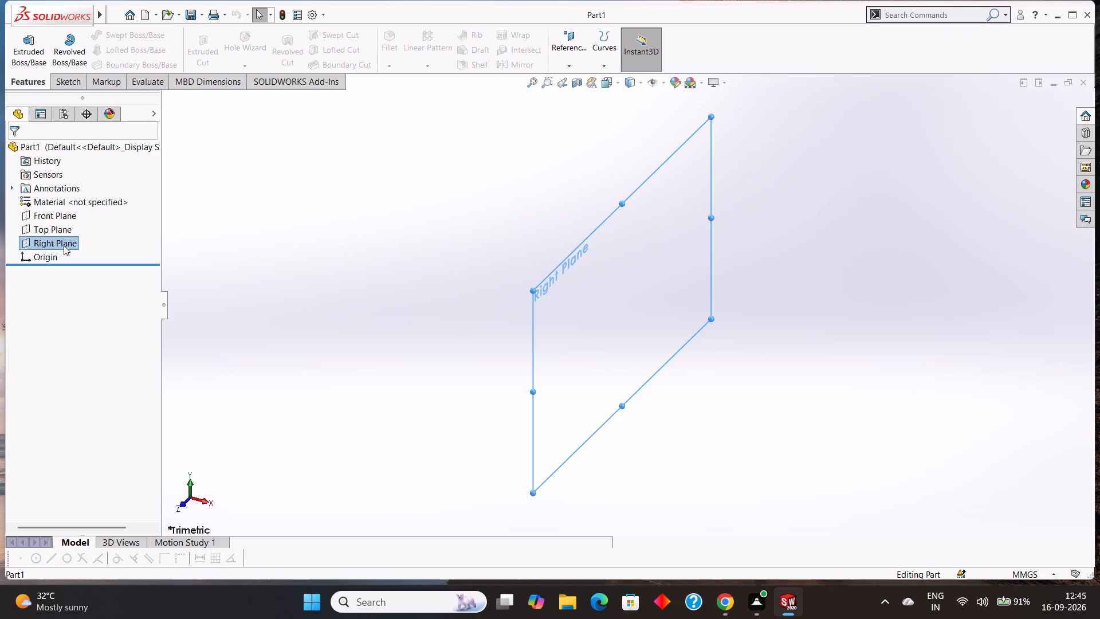
left_click(70, 81)
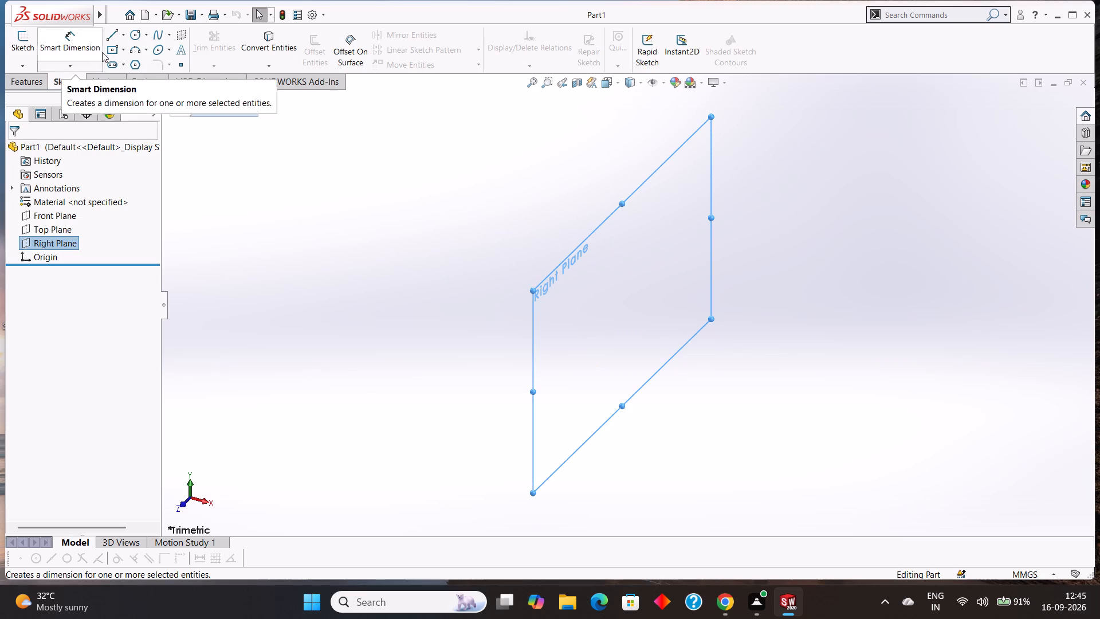
left_click(116, 36)
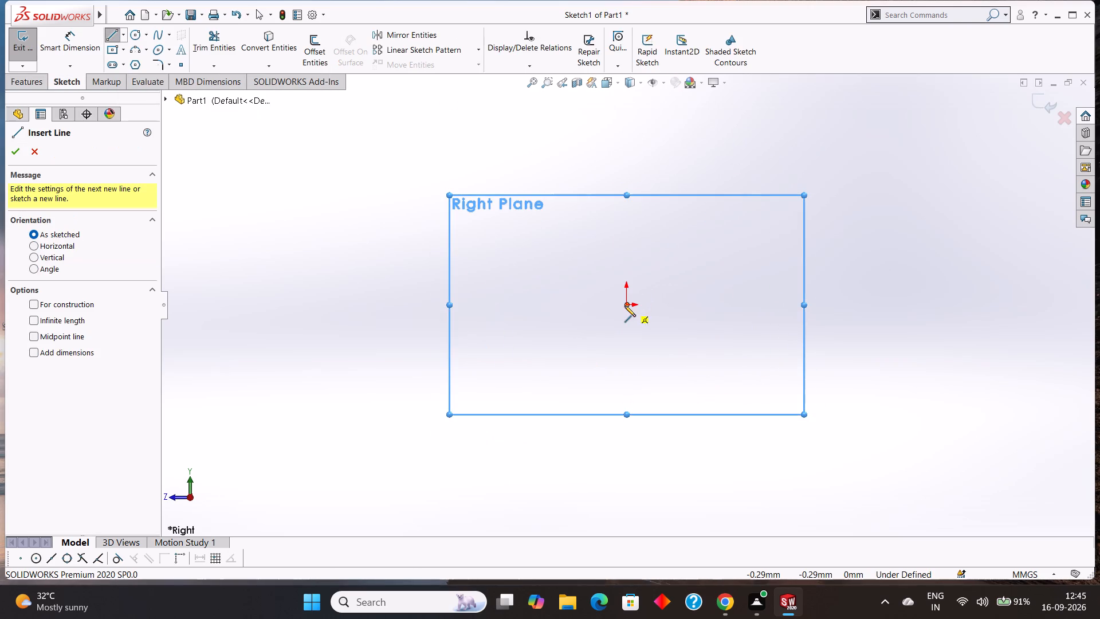
left_click(627, 304)
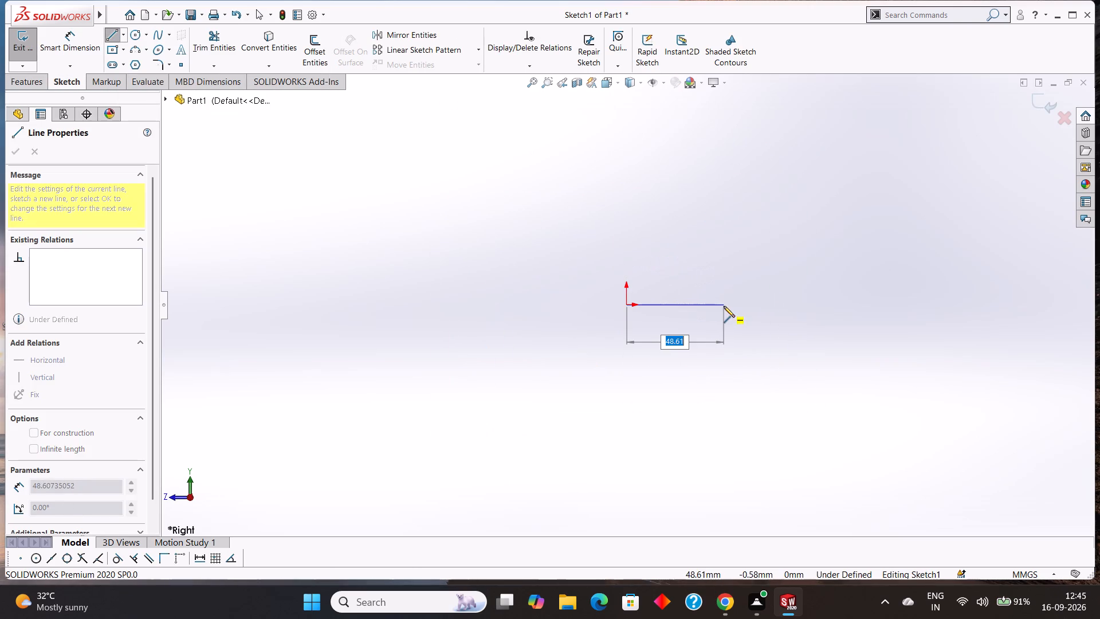
type("57")
key("Return")
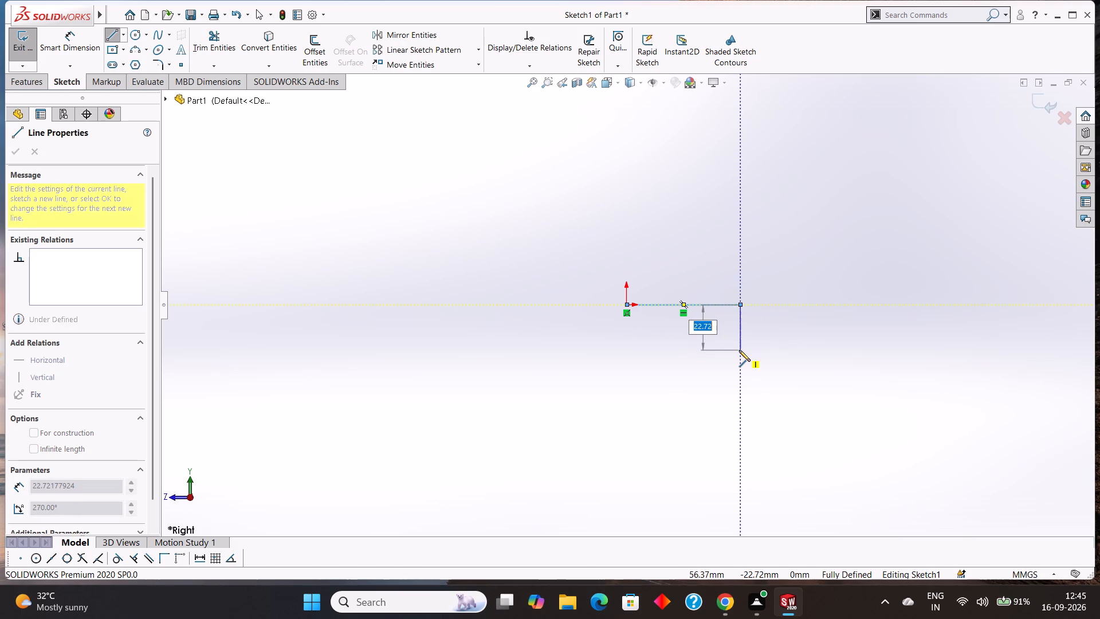
key("9")
key("Return")
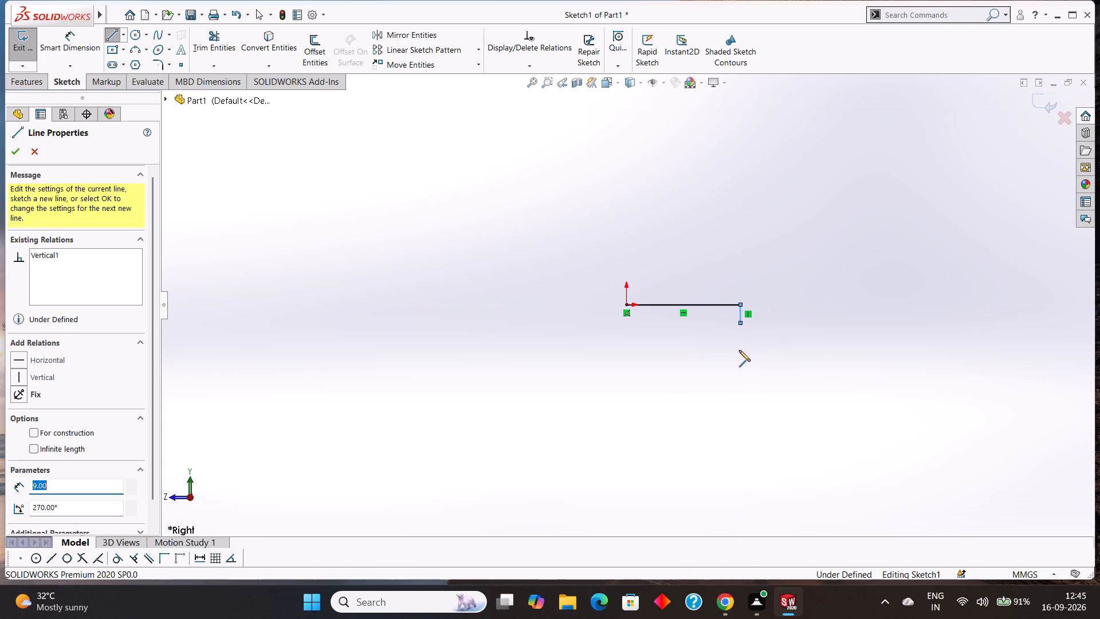
type("102")
key("Return")
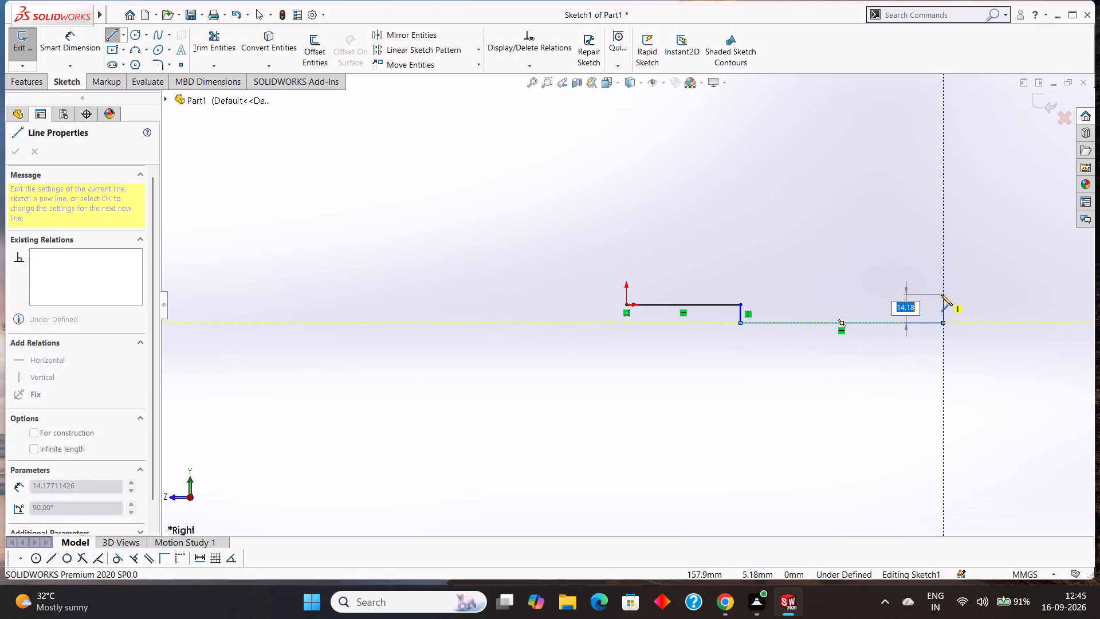
key("9")
key("Return")
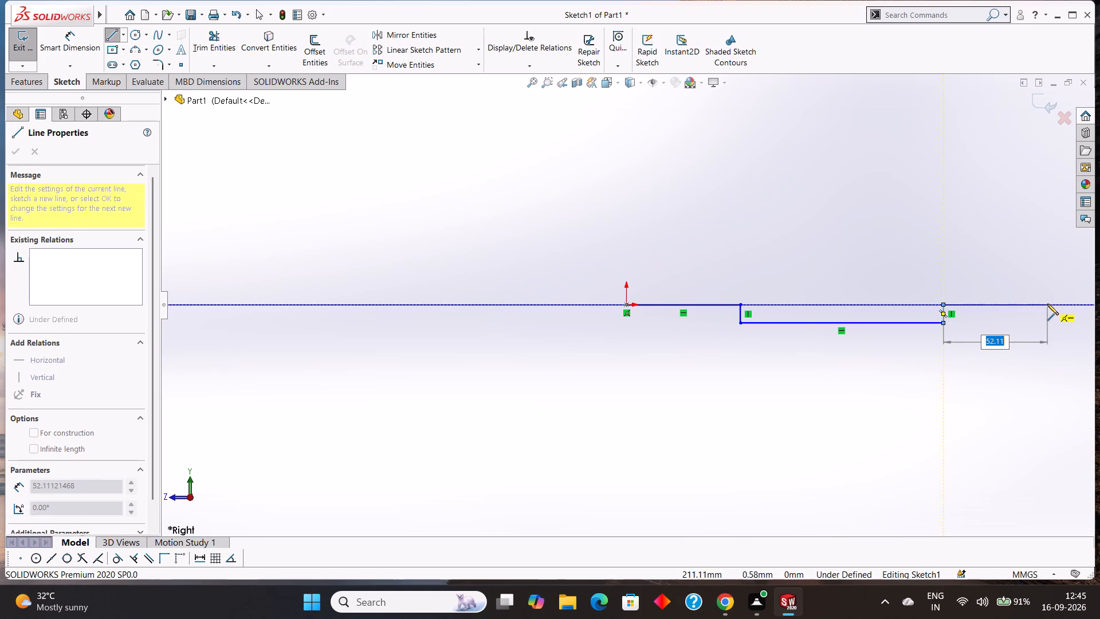
Complete the stepped profile with a 57 mm horizontal line, a 20 mm upward line, and a 216 mm top edge closed down to the origin.
type("57")
key("Return")
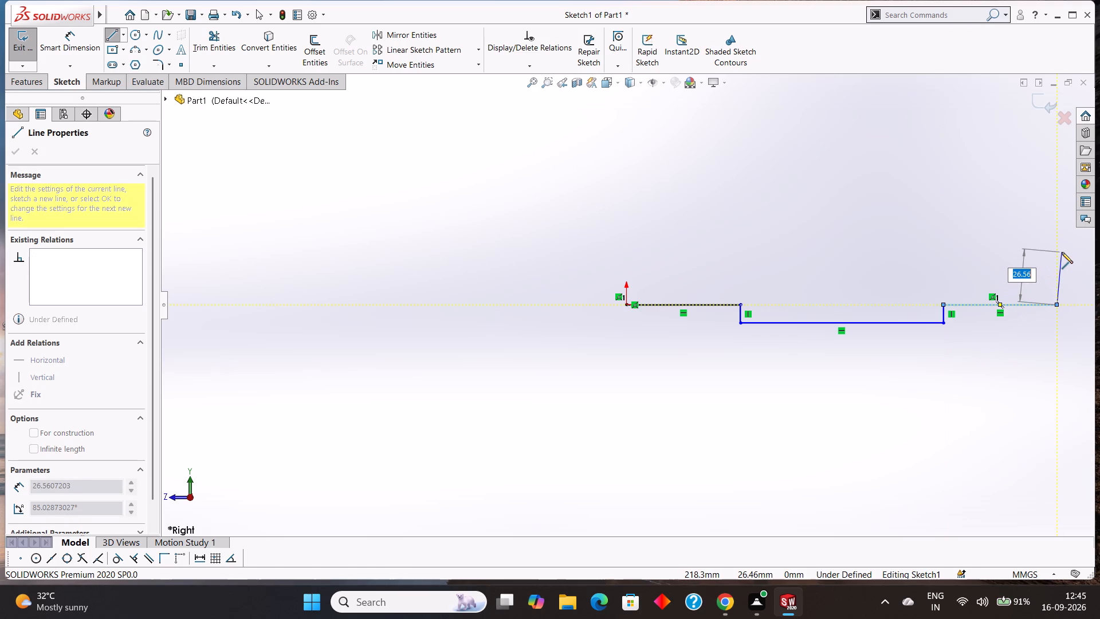
type("20")
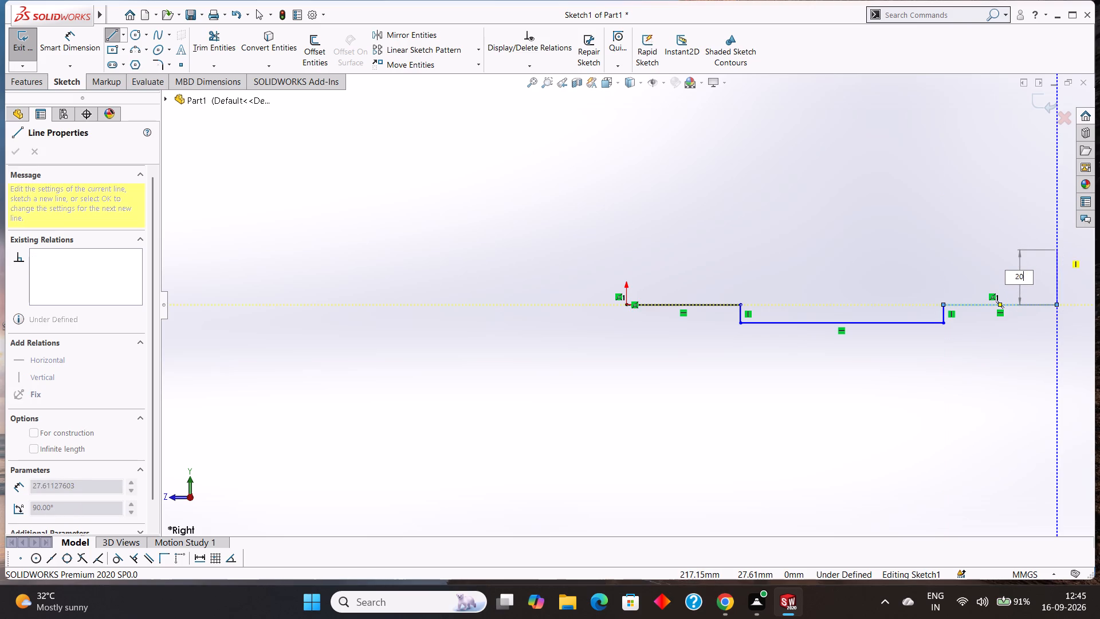
key("Return")
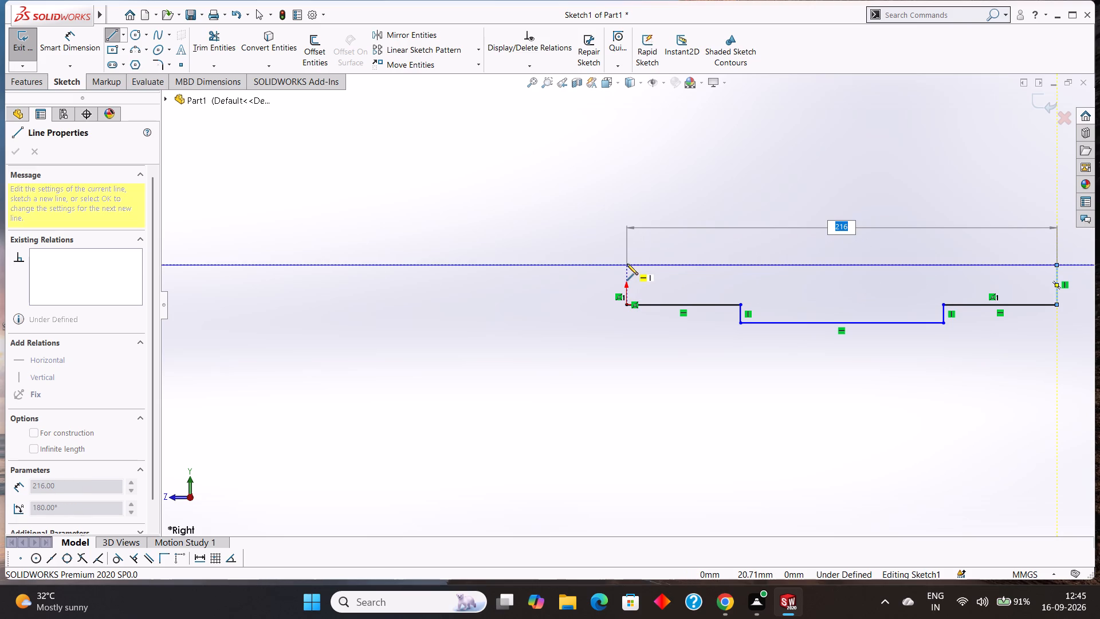
left_click(627, 264)
left_click(626, 304)
right_click(555, 241)
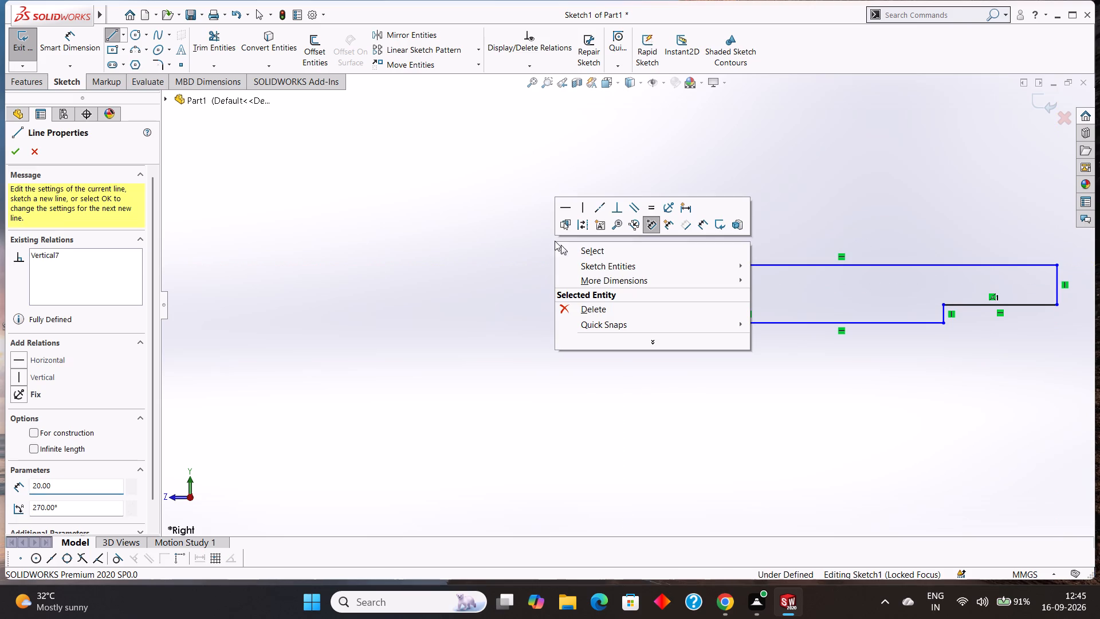
left_click(582, 248)
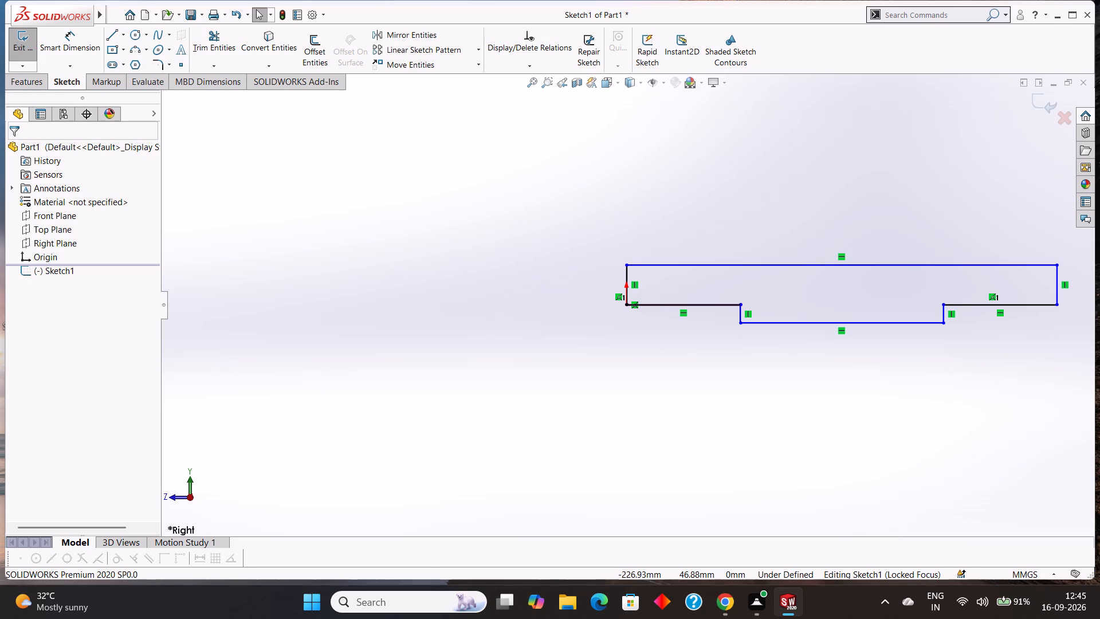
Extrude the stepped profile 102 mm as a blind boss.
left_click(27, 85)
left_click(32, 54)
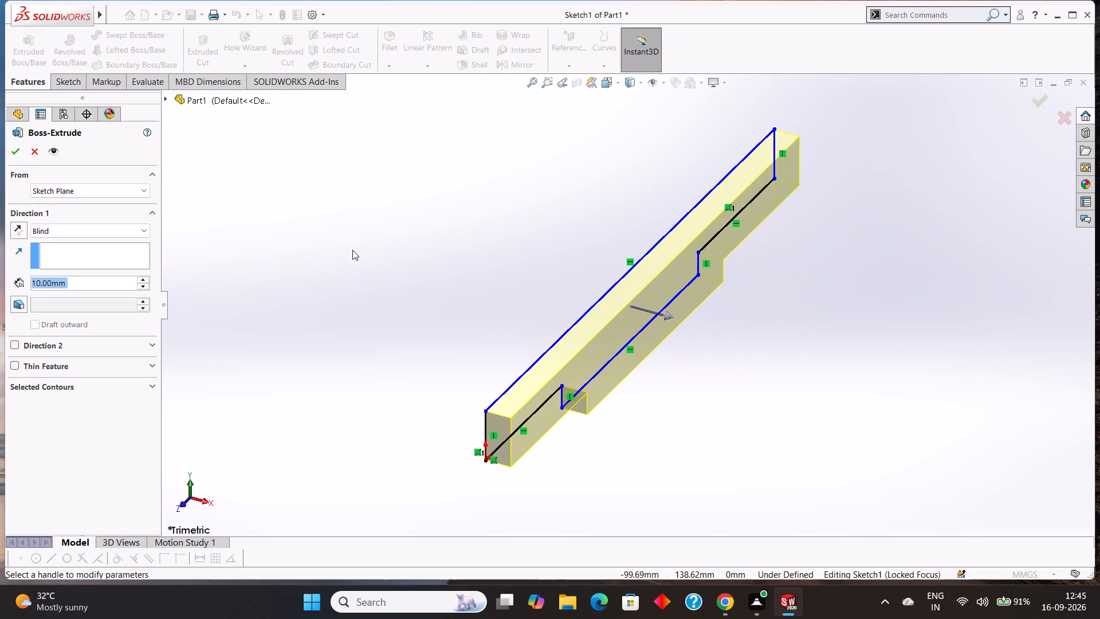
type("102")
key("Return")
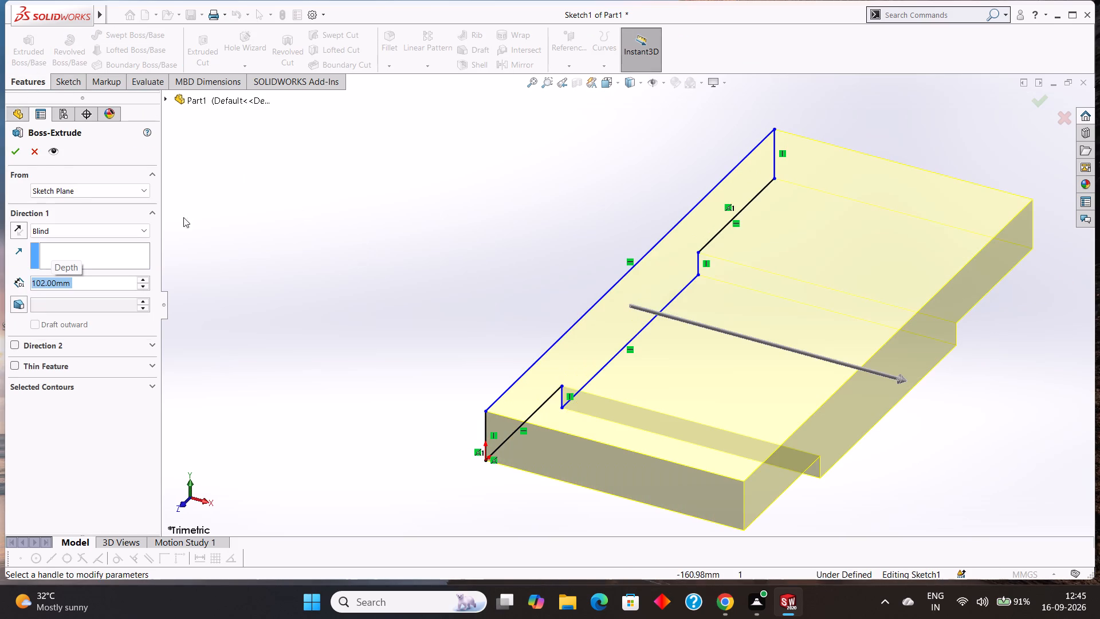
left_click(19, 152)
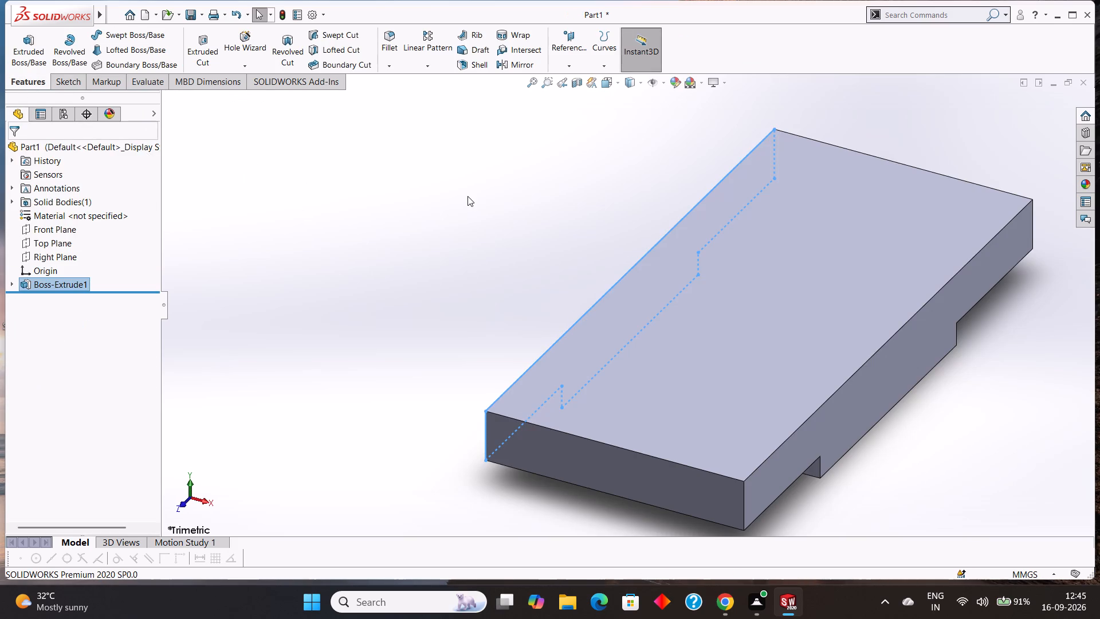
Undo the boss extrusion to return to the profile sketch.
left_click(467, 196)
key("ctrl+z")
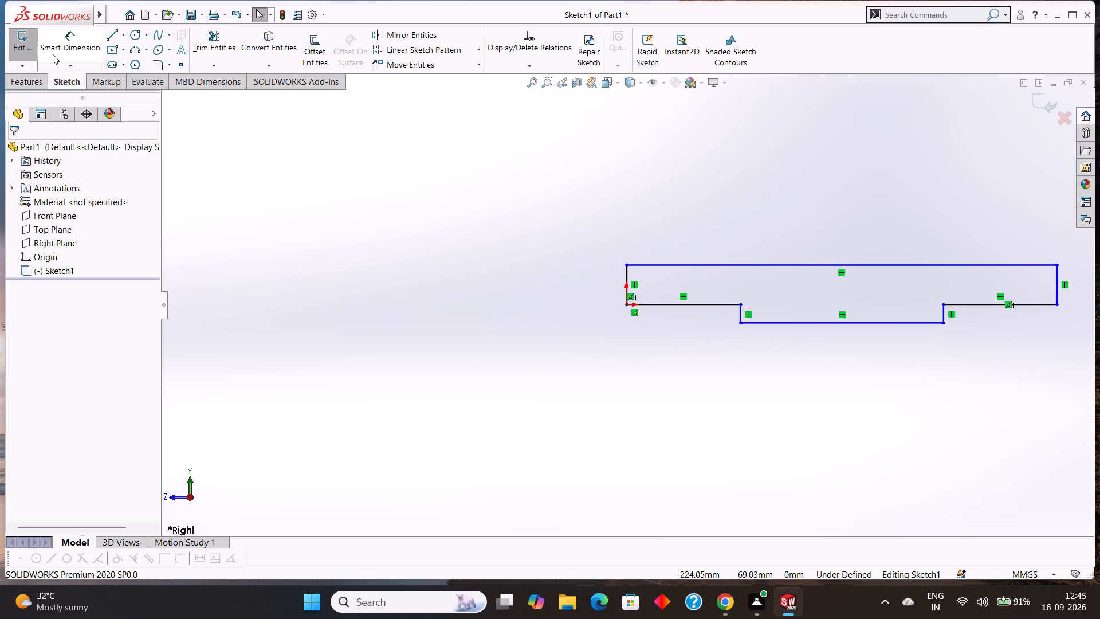
Dimension the underside of the profile: the ledge at the origin, the far step's height, and the bottom edge of the raised pad.
left_click(54, 45)
left_click(681, 304)
left_click(683, 346)
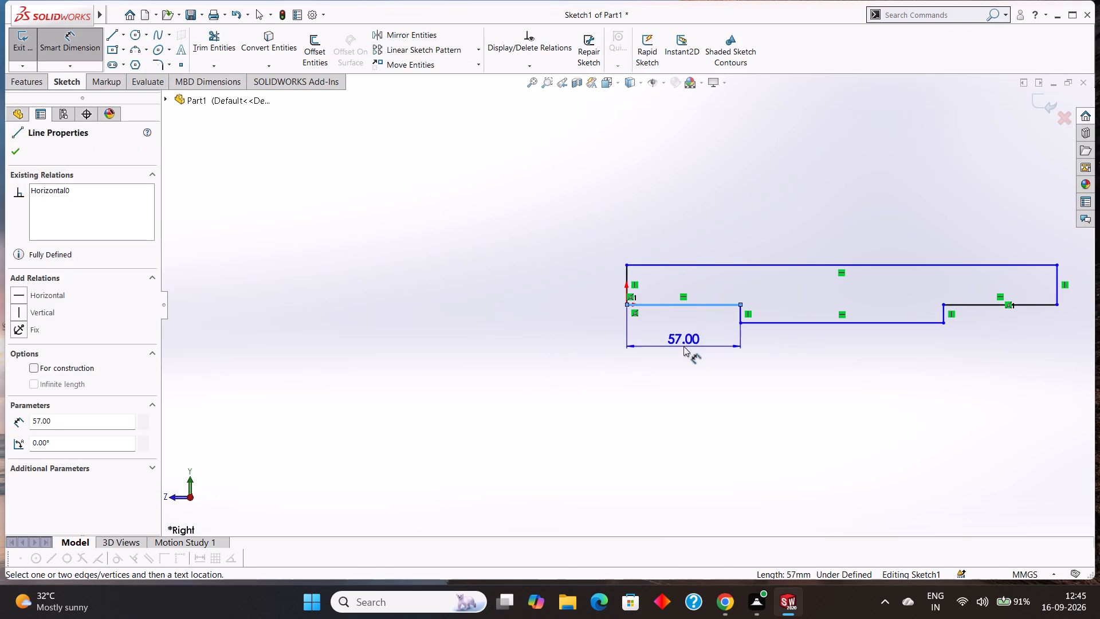
left_click(634, 327)
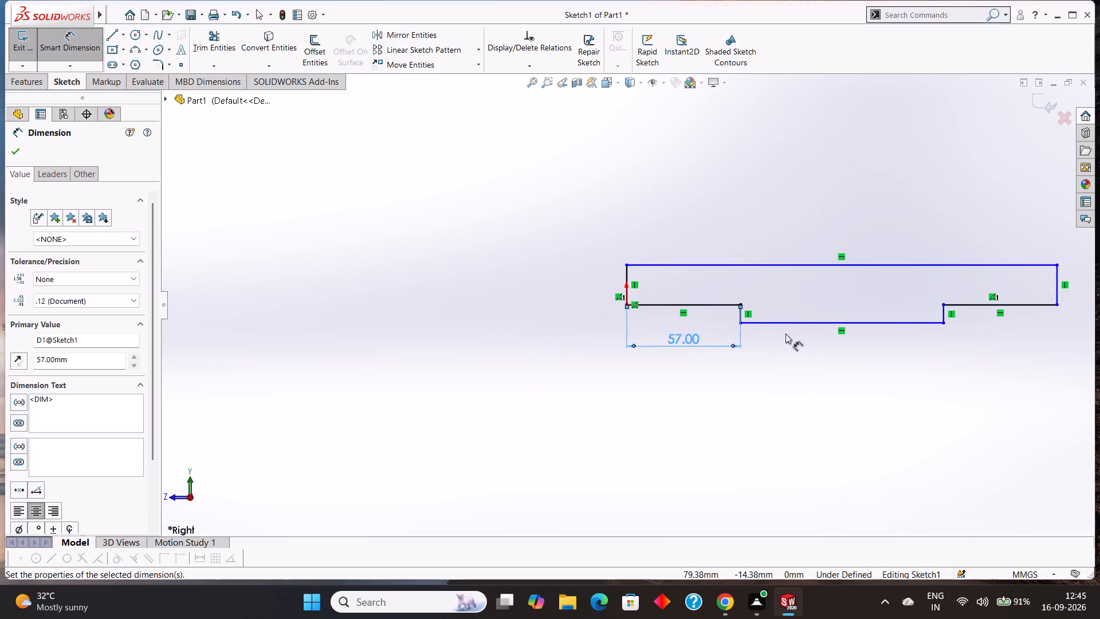
left_click(741, 312)
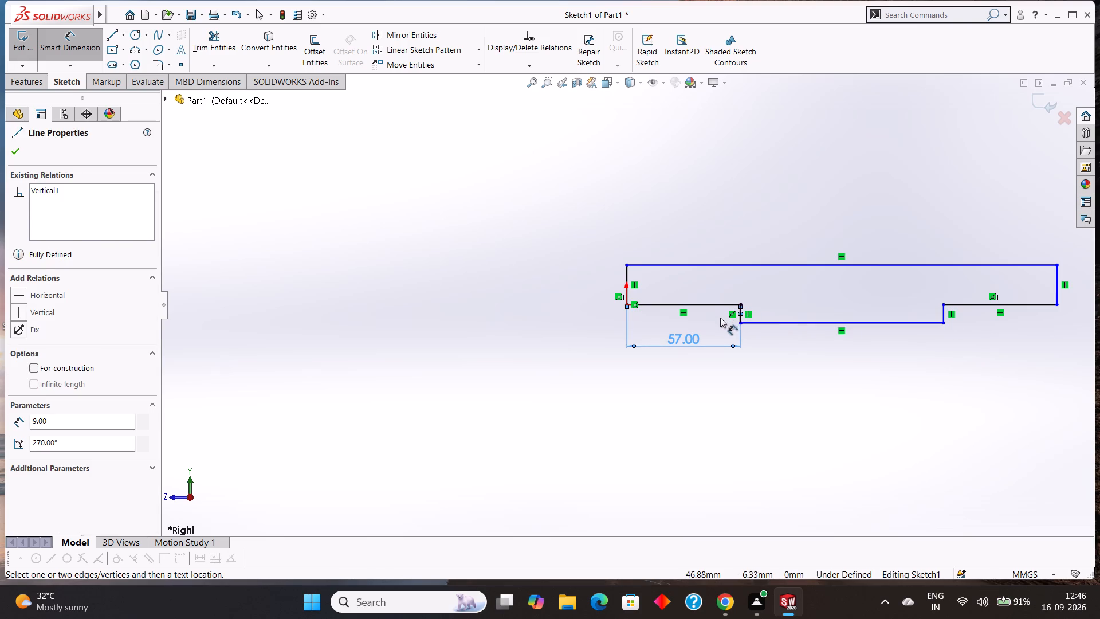
key("Escape")
scroll(945, 303, "down", 4)
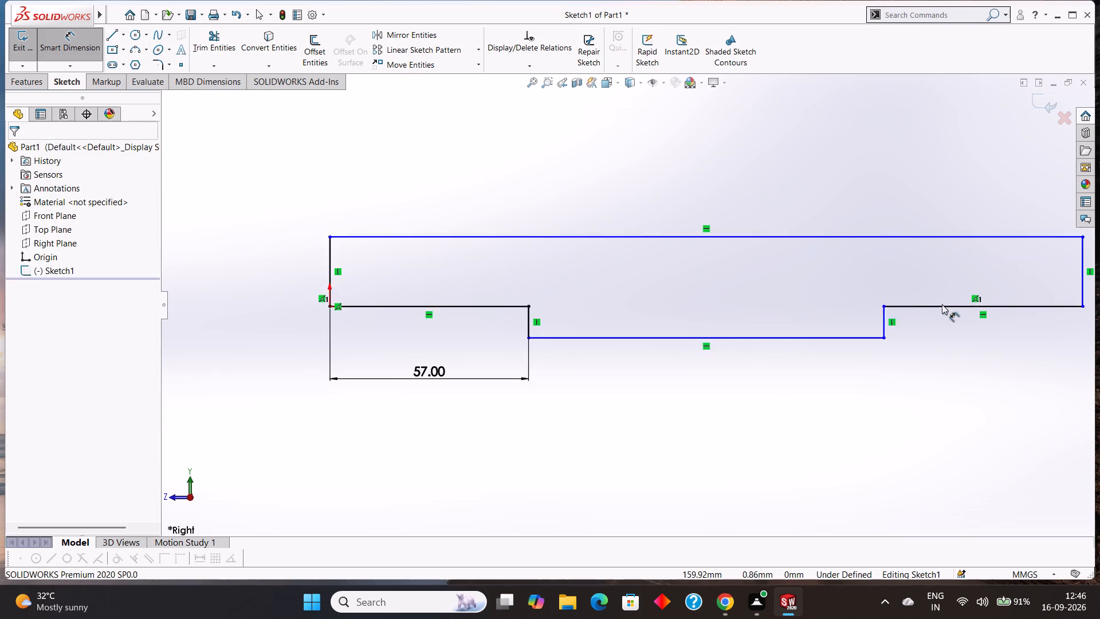
left_click(856, 315)
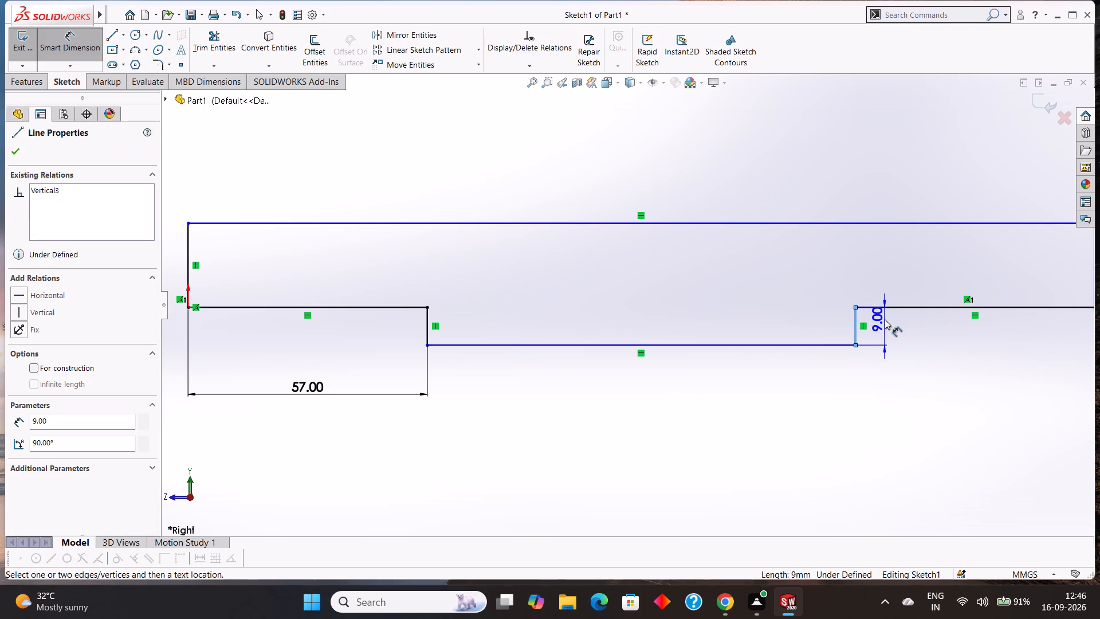
left_click(885, 319)
left_click(836, 303)
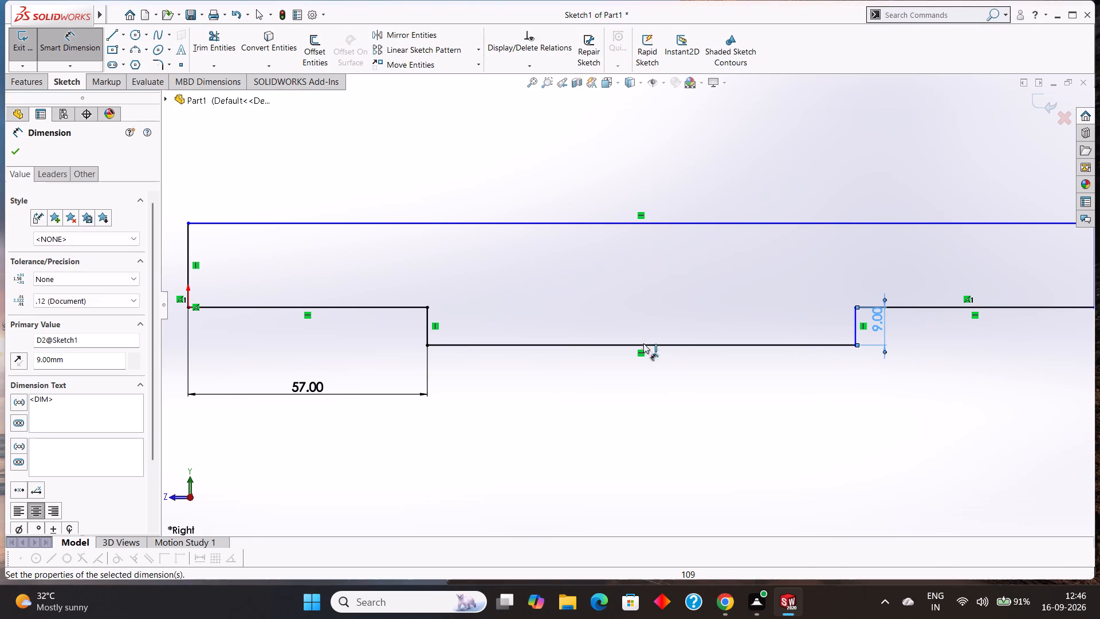
left_click(659, 346)
left_click(667, 391)
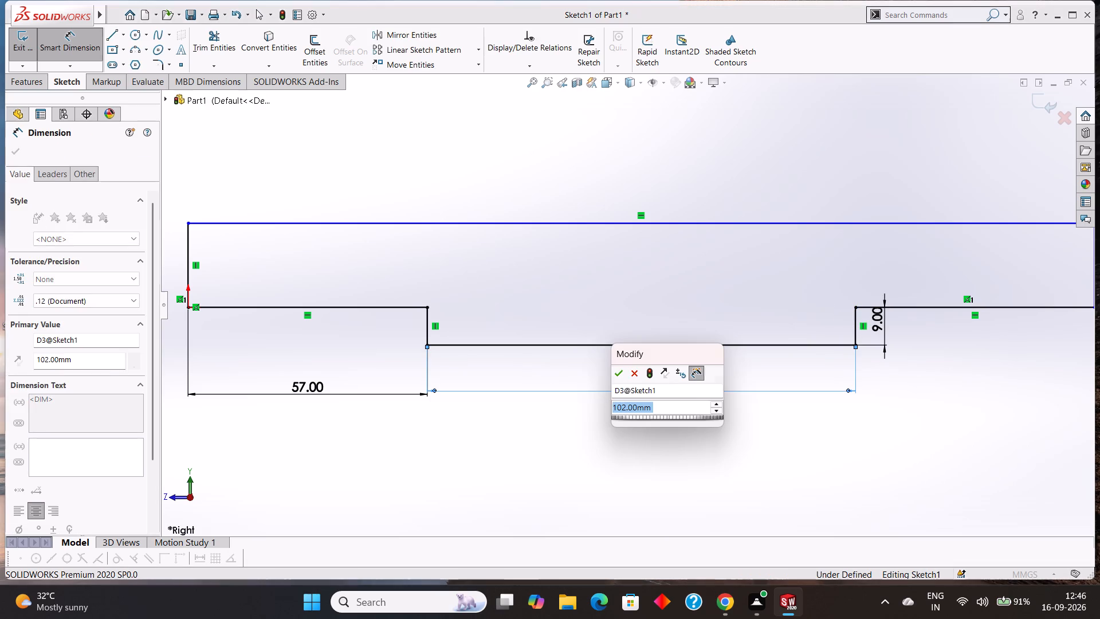
left_click(618, 374)
Dimension the profile's full-length top edge and the vertical end edge at the origin.
scroll(646, 374, "up", 4)
scroll(740, 352, "up", 1)
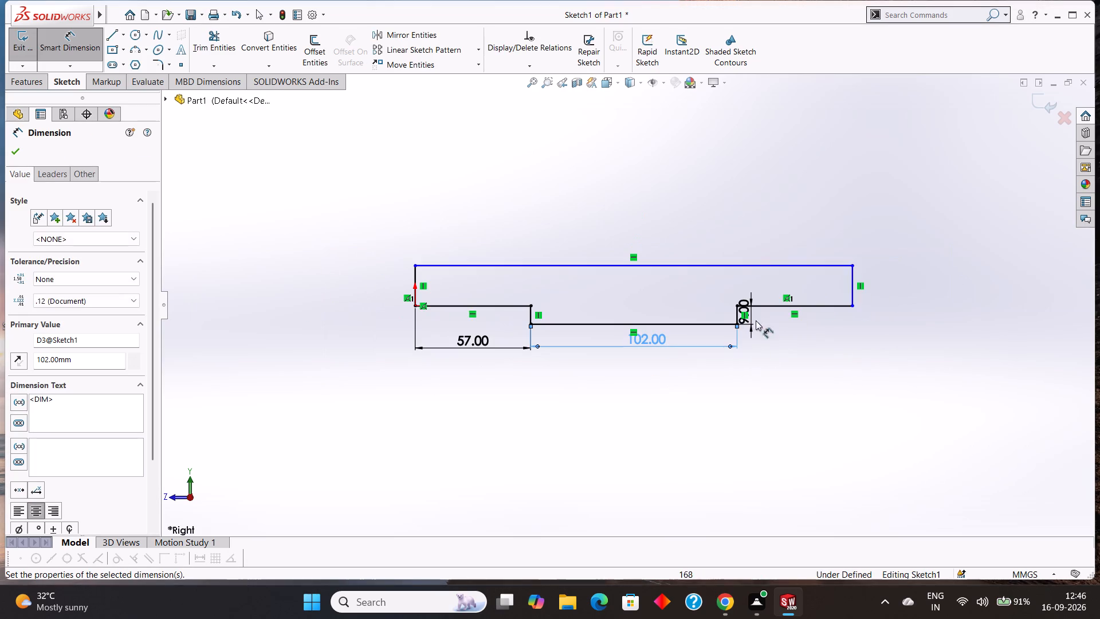
left_click(738, 264)
left_click(733, 227)
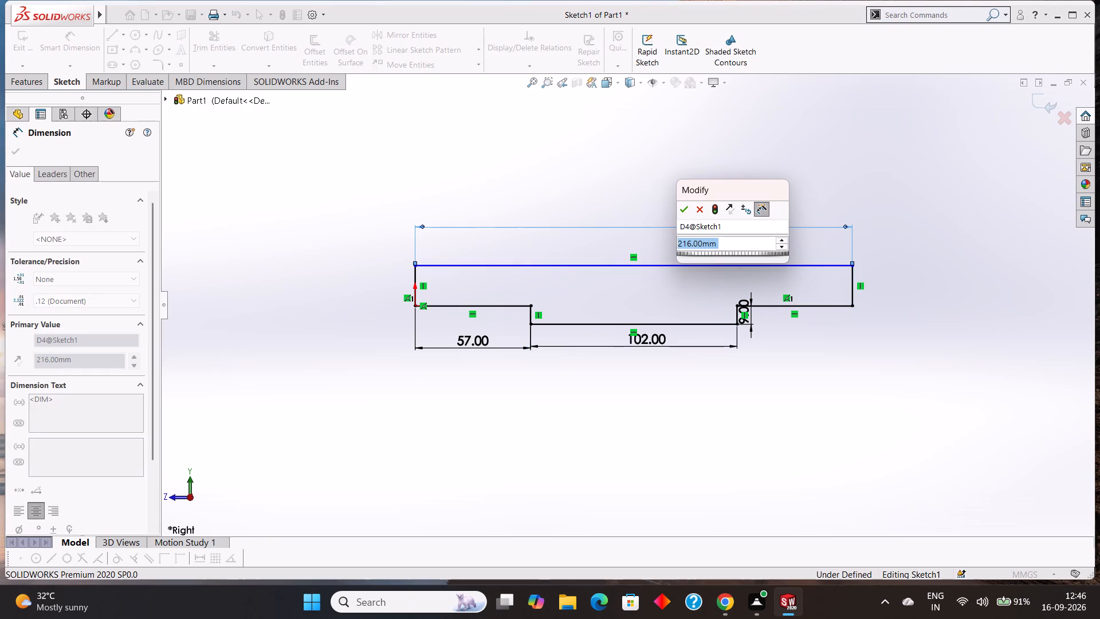
left_click(683, 213)
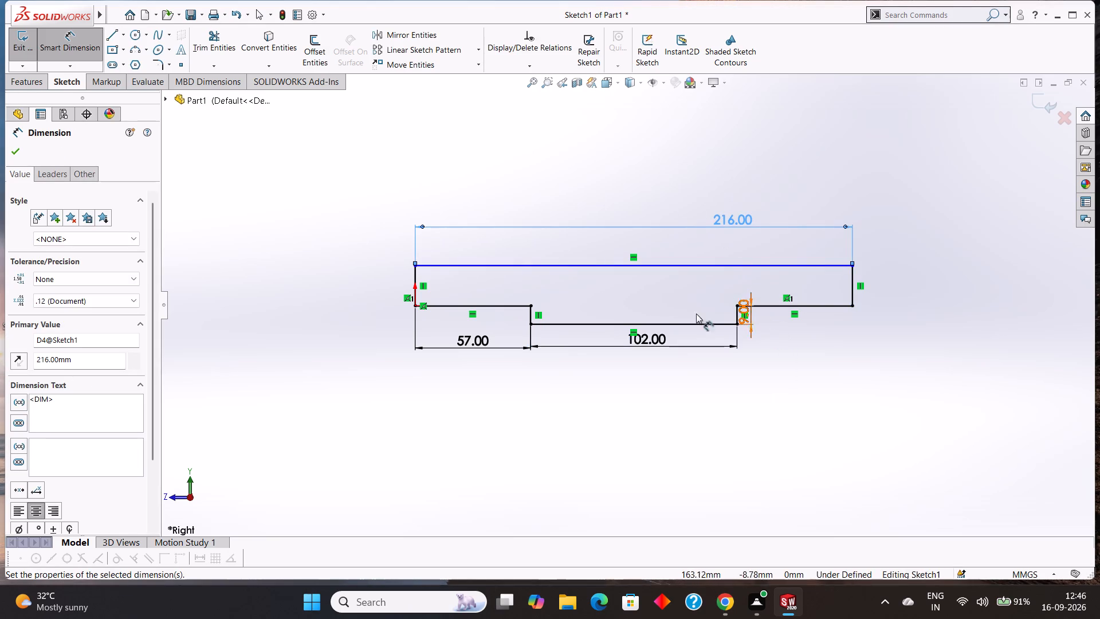
left_click(418, 276)
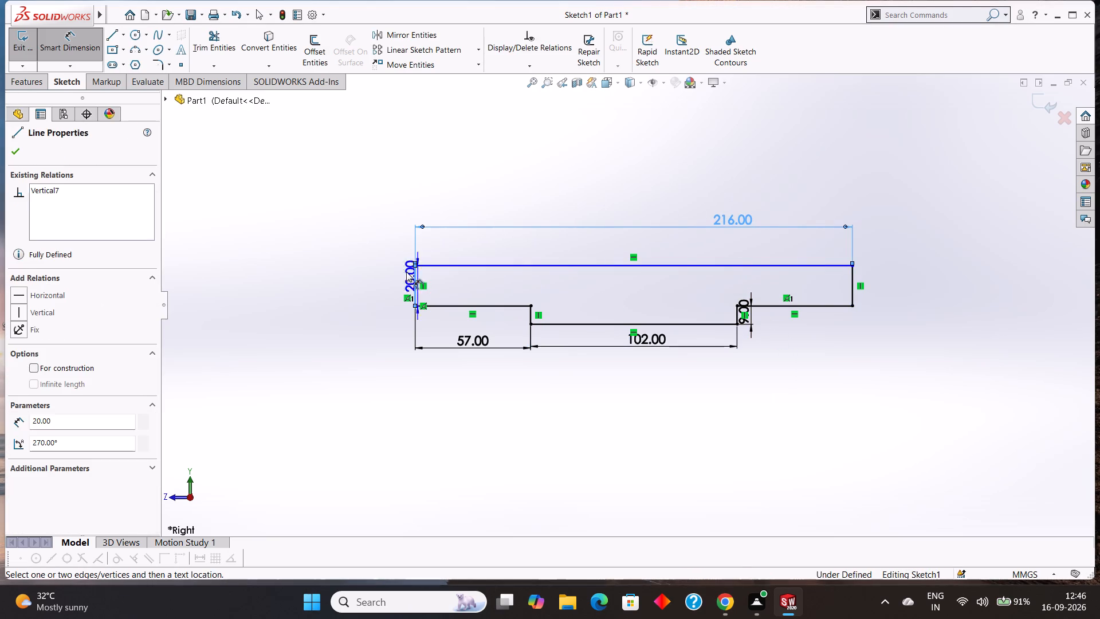
left_click(395, 271)
left_click(347, 250)
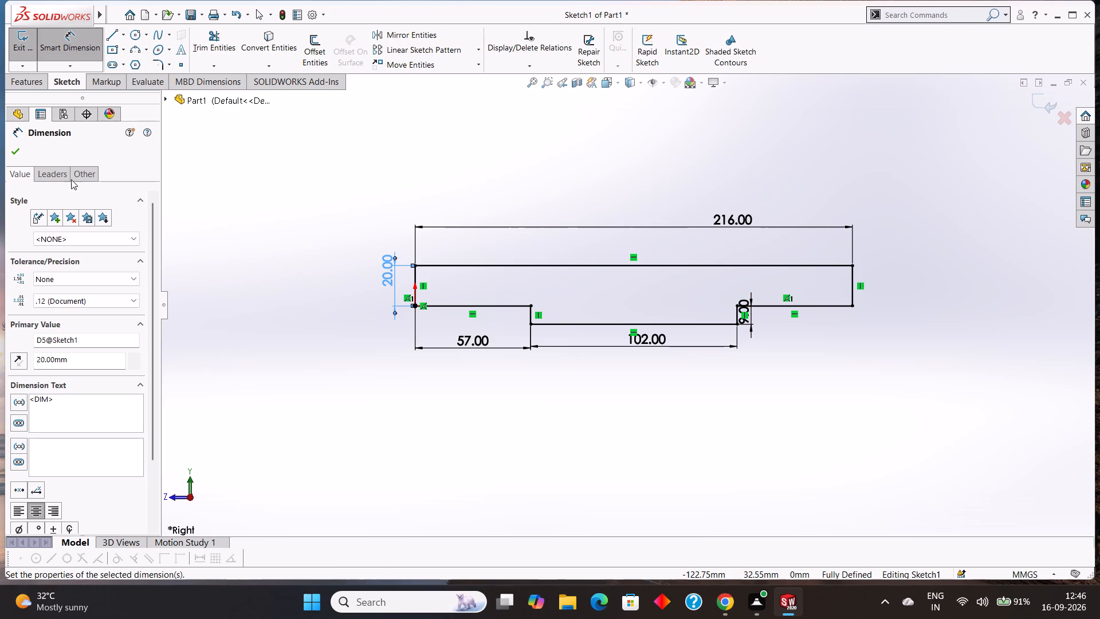
left_click(22, 152)
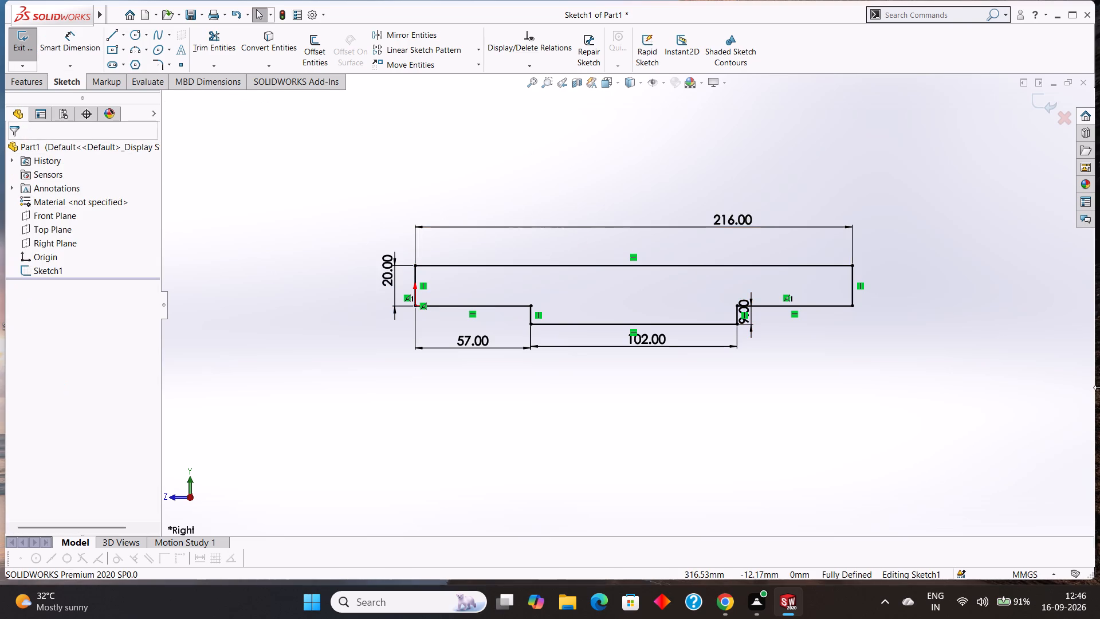
Extrude the dimensioned stepped profile 102 mm as a blind boss.
left_click(30, 79)
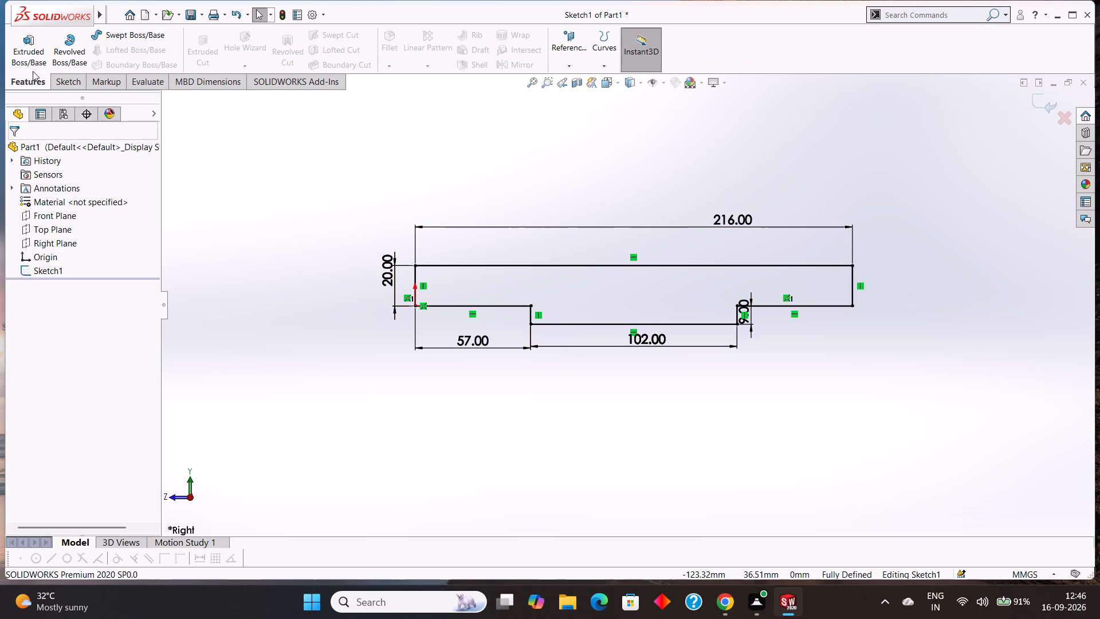
left_click(32, 58)
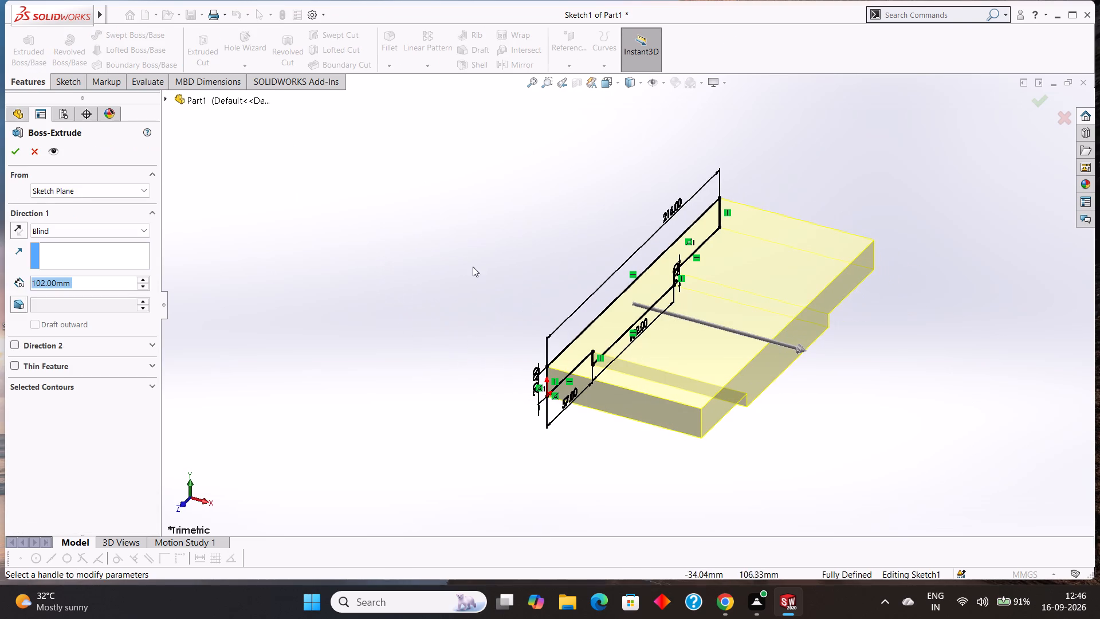
left_click(13, 155)
left_click(383, 180)
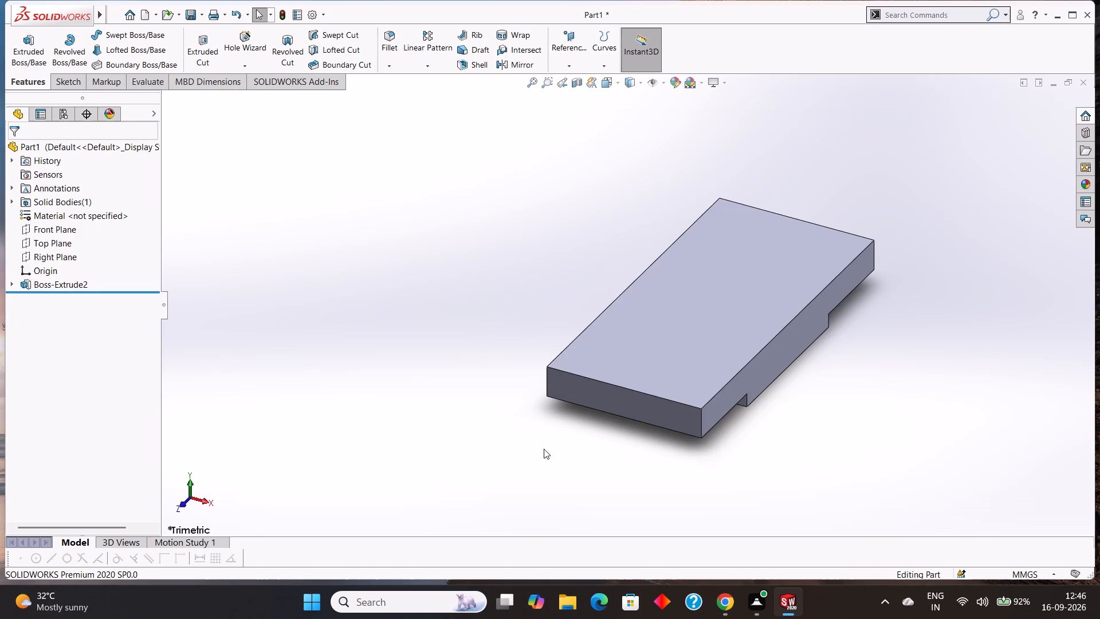
Examine the base block's top face and stepped side from several angles.
left_click(697, 326)
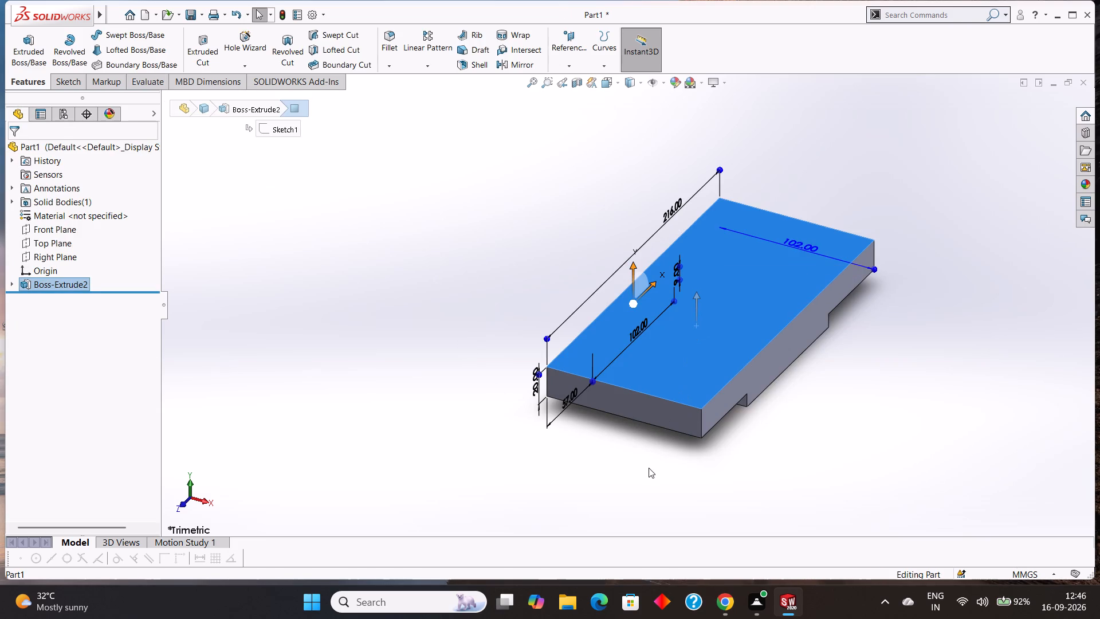
key("ctrl+8")
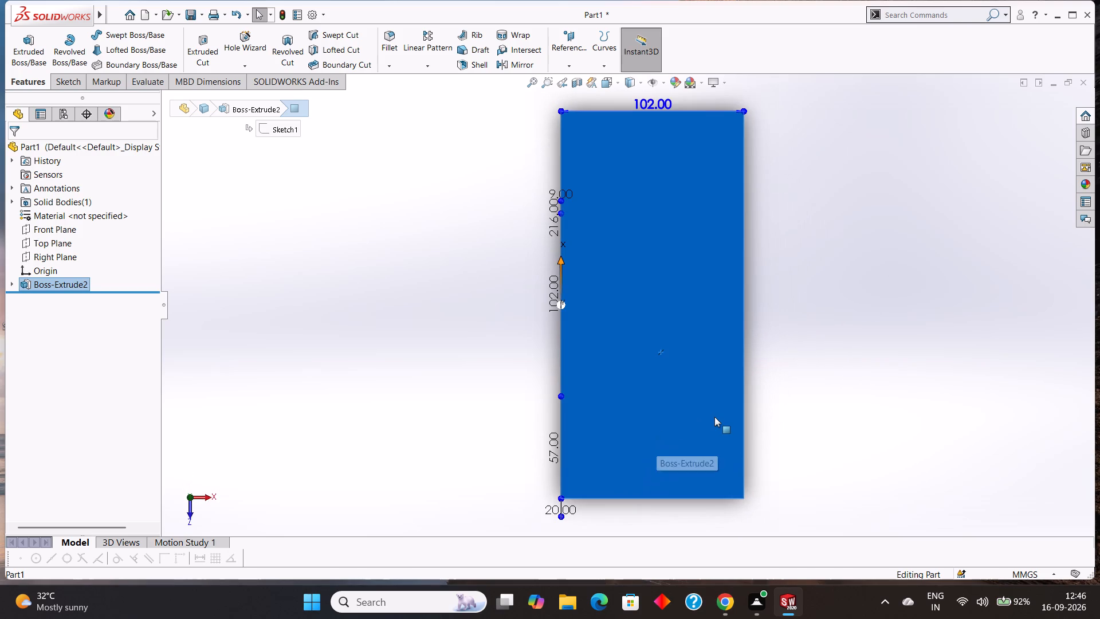
key("Escape")
middle_click_drag(839, 469, 805, 430)
middle_click_drag(796, 431, 821, 437)
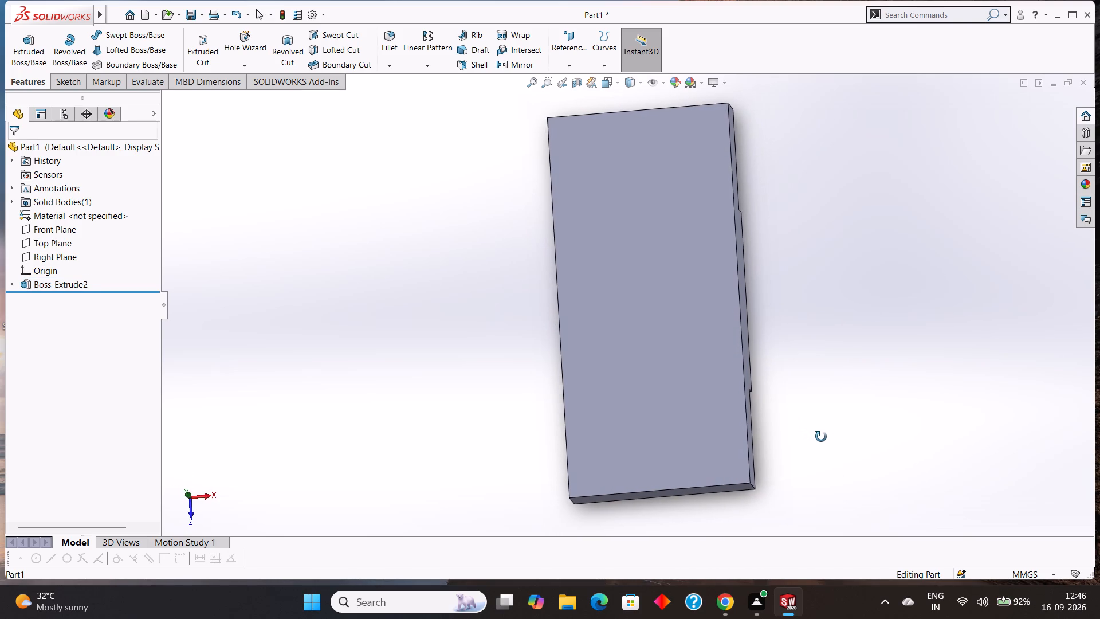
middle_click_drag(821, 437, 828, 437)
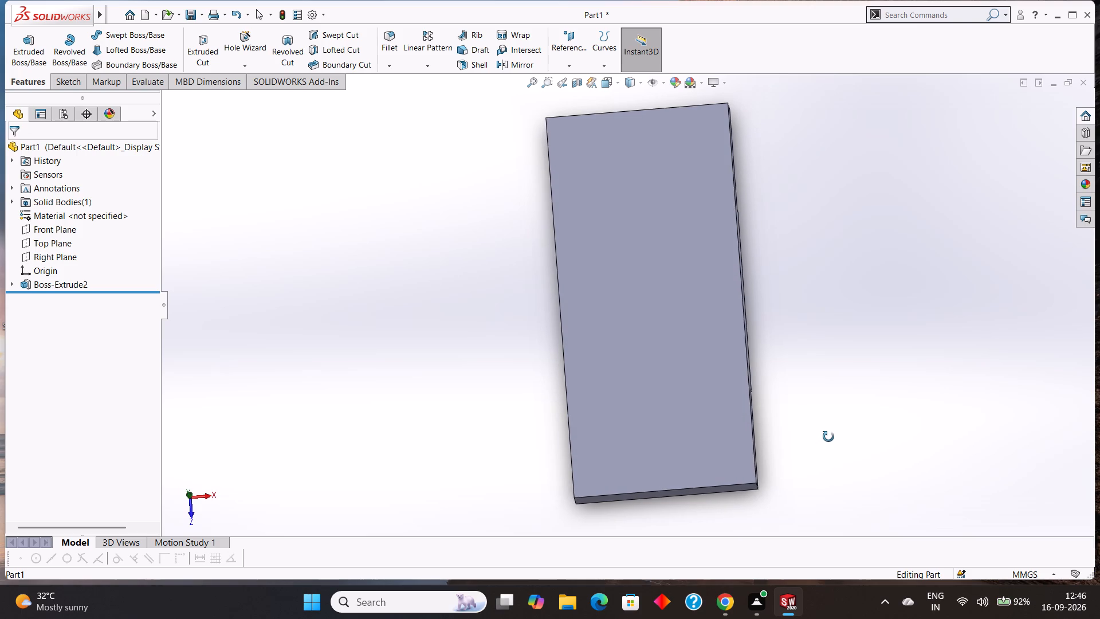
middle_click_drag(828, 437, 806, 437)
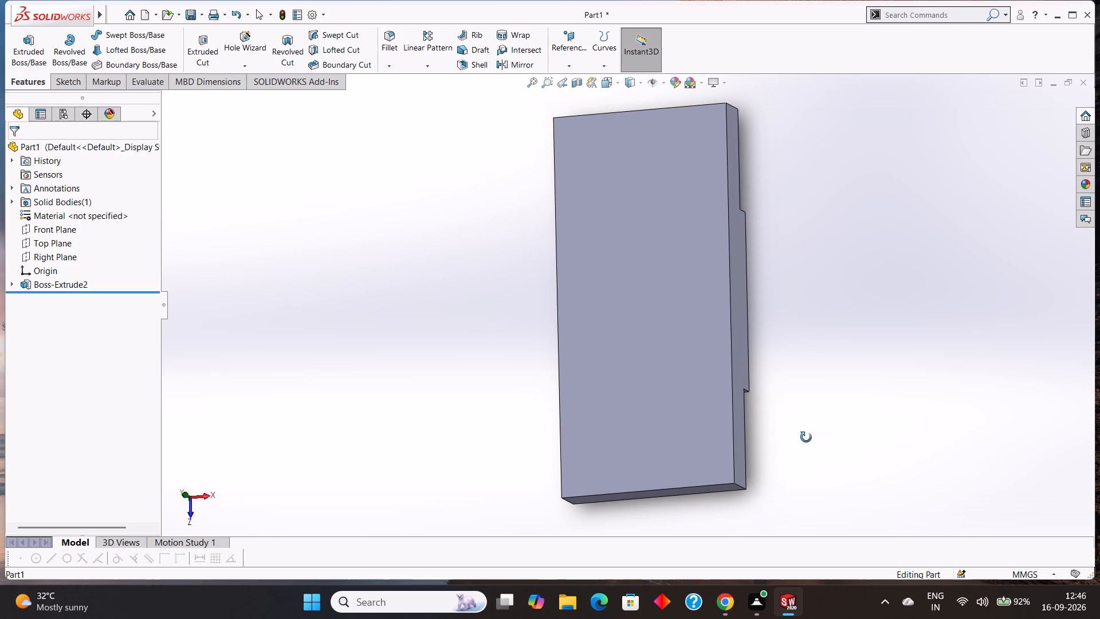
middle_click_drag(806, 437, 806, 438)
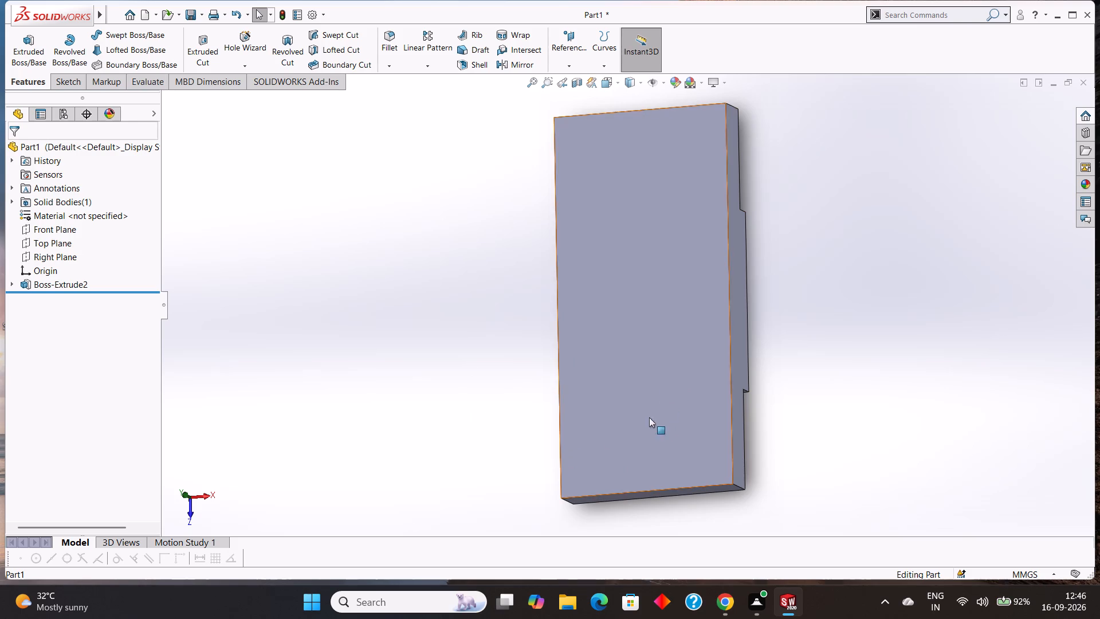
left_click(623, 359)
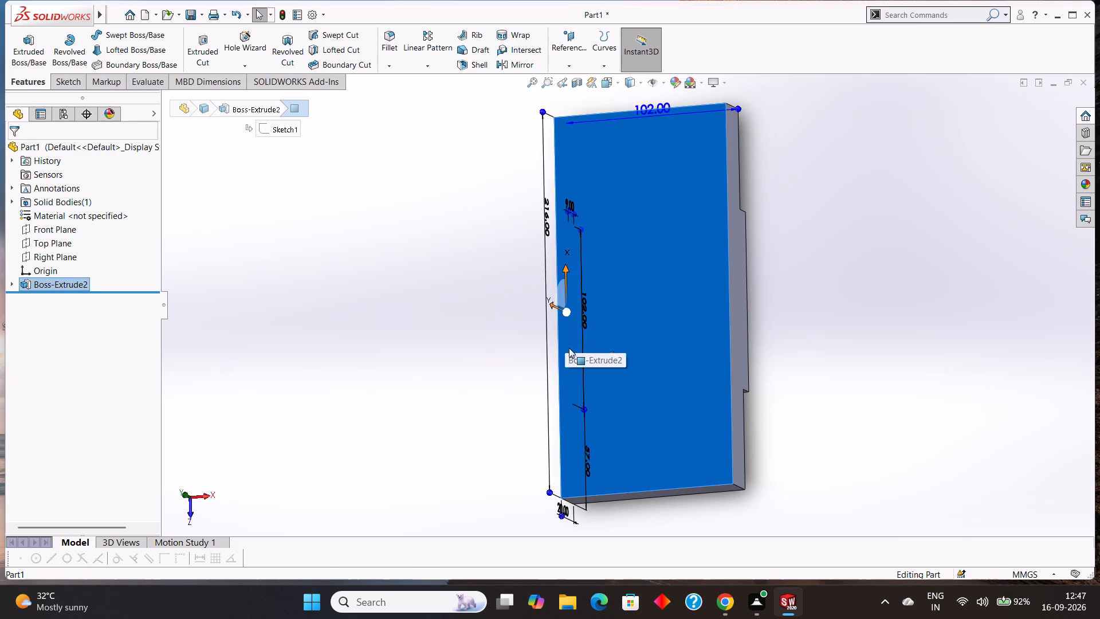
key("Escape")
Create a reference plane from the Right Plane with a 0 mm offset.
middle_click_drag(848, 458, 801, 508)
scroll(769, 481, "up", 3)
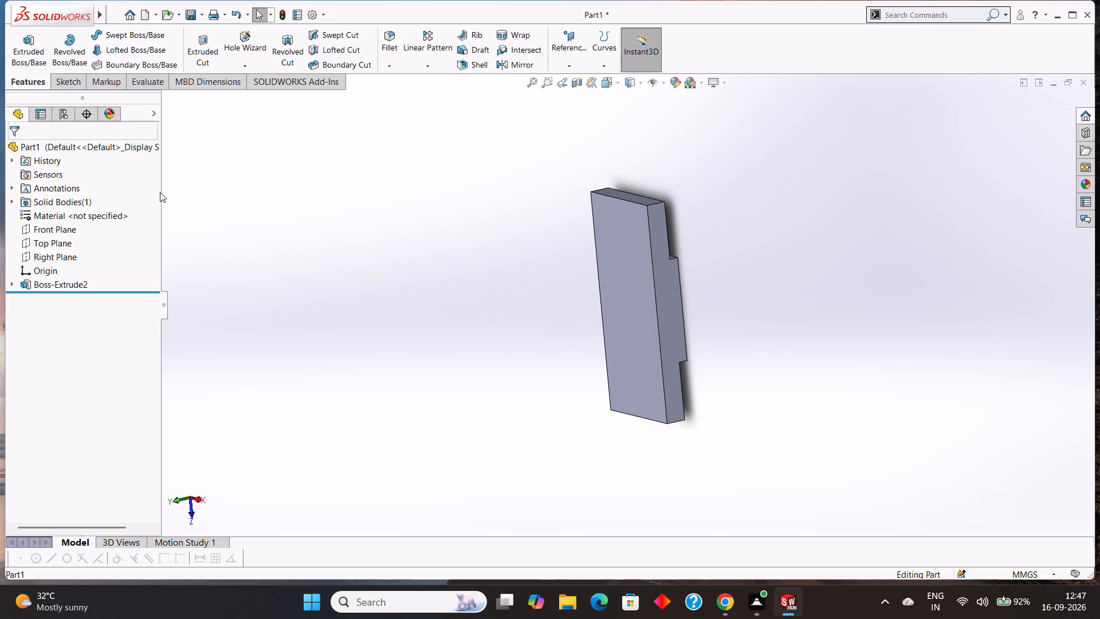
left_click(569, 61)
left_click(581, 77)
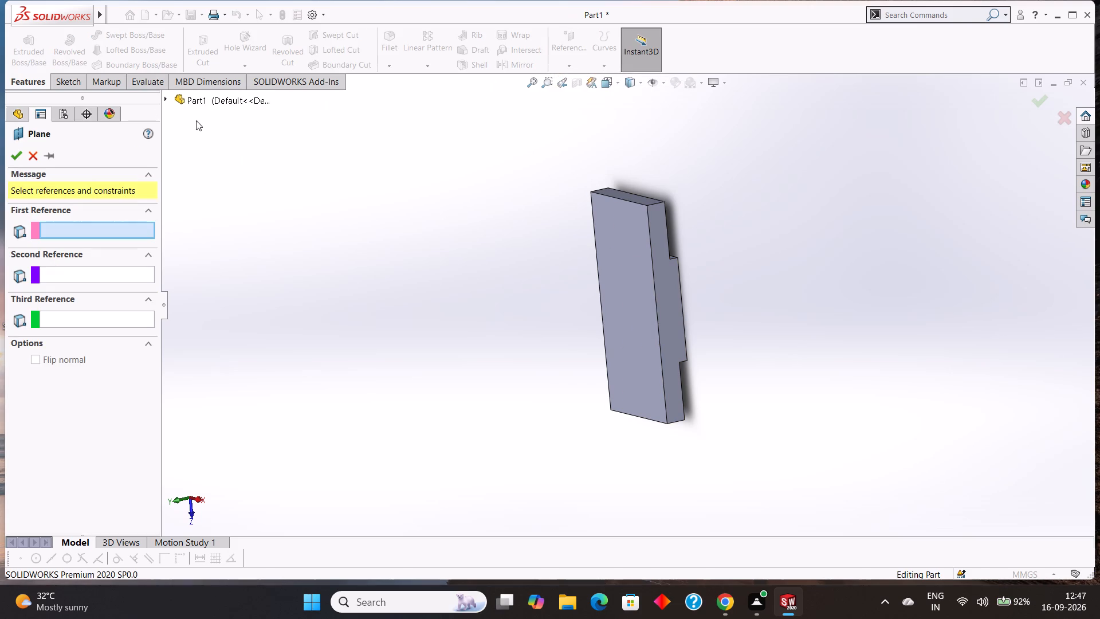
left_click(168, 95)
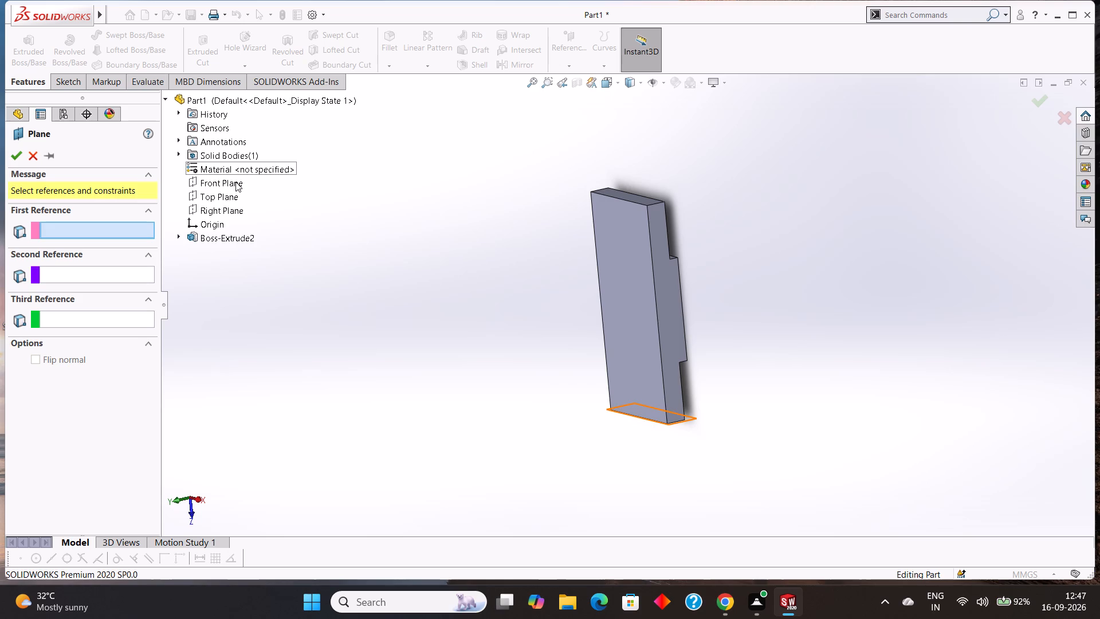
left_click(231, 211)
scroll(512, 319, "up", 4)
scroll(586, 266, "down", 4)
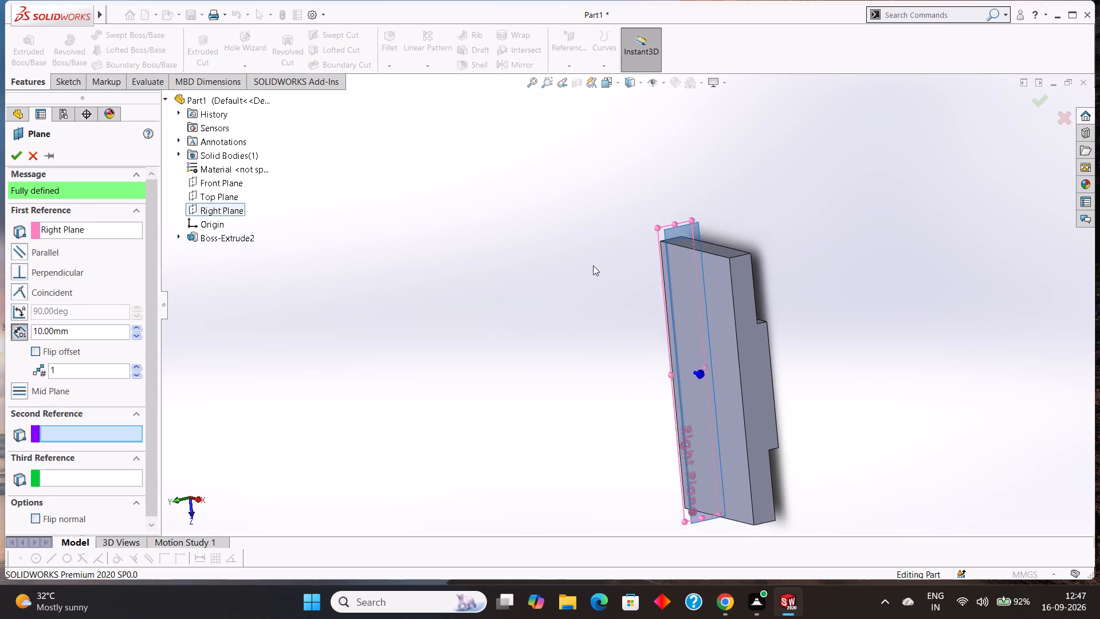
scroll(593, 265, "down", 7)
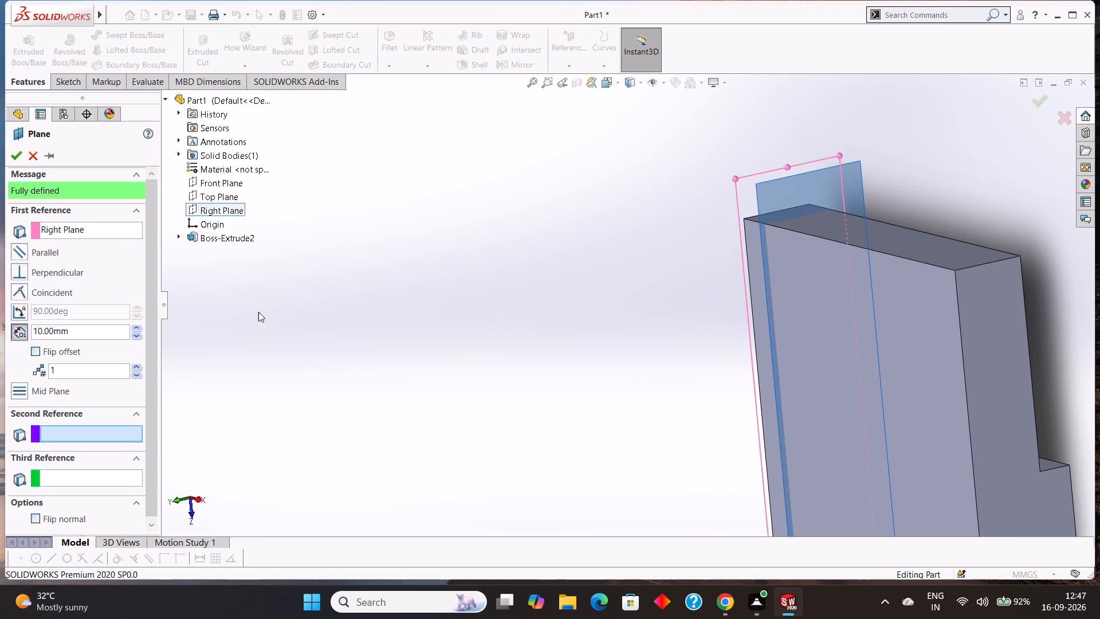
left_click_drag(96, 332, 0, 326)
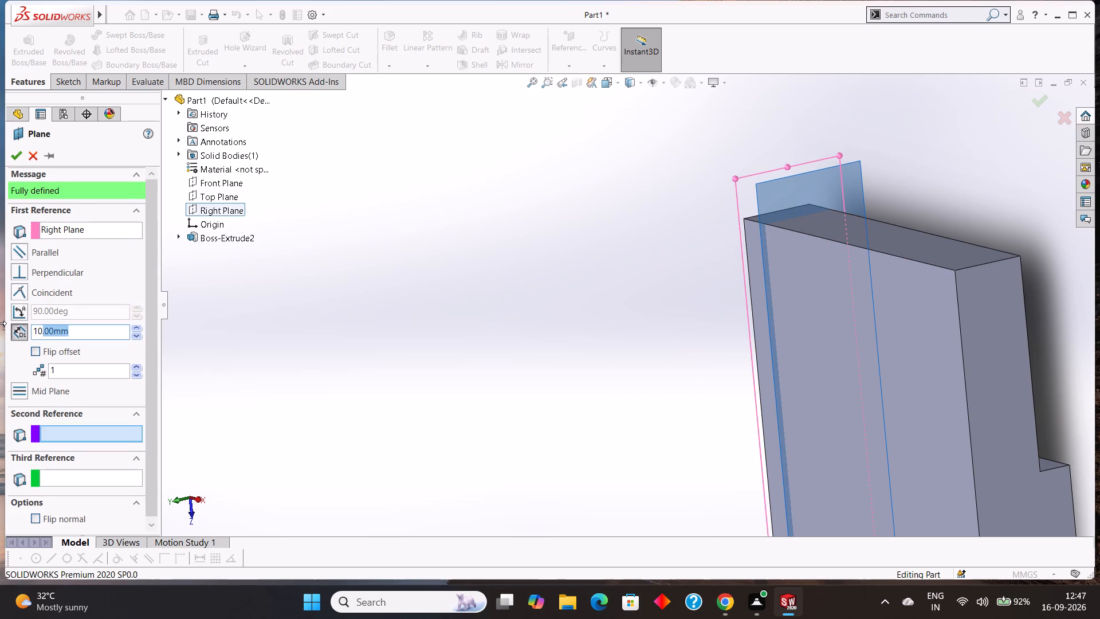
key("0")
key("Return")
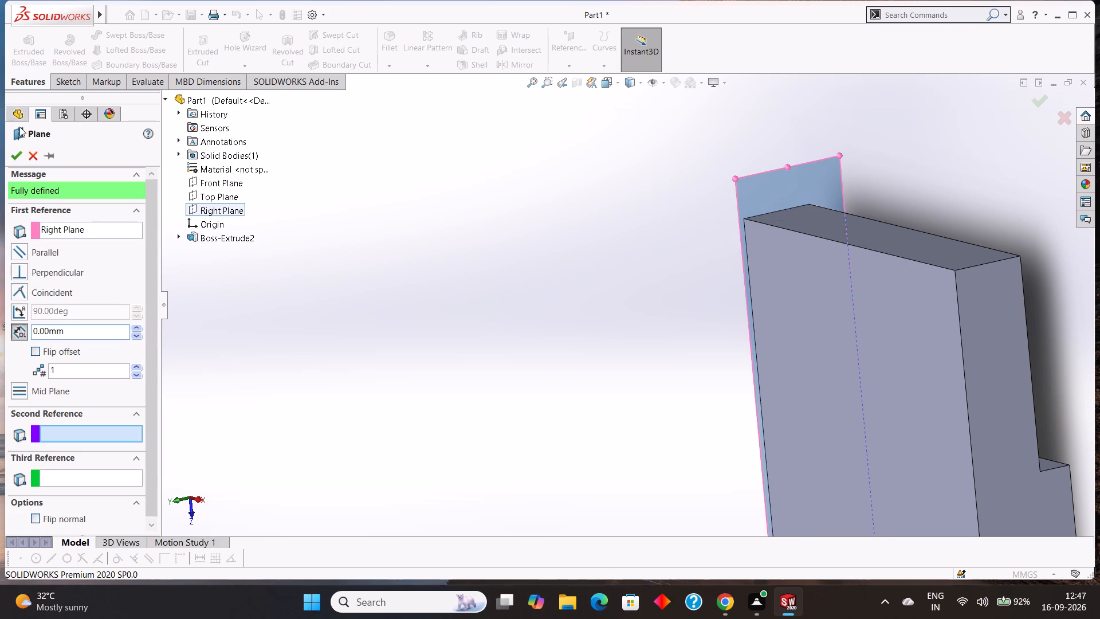
left_click(13, 152)
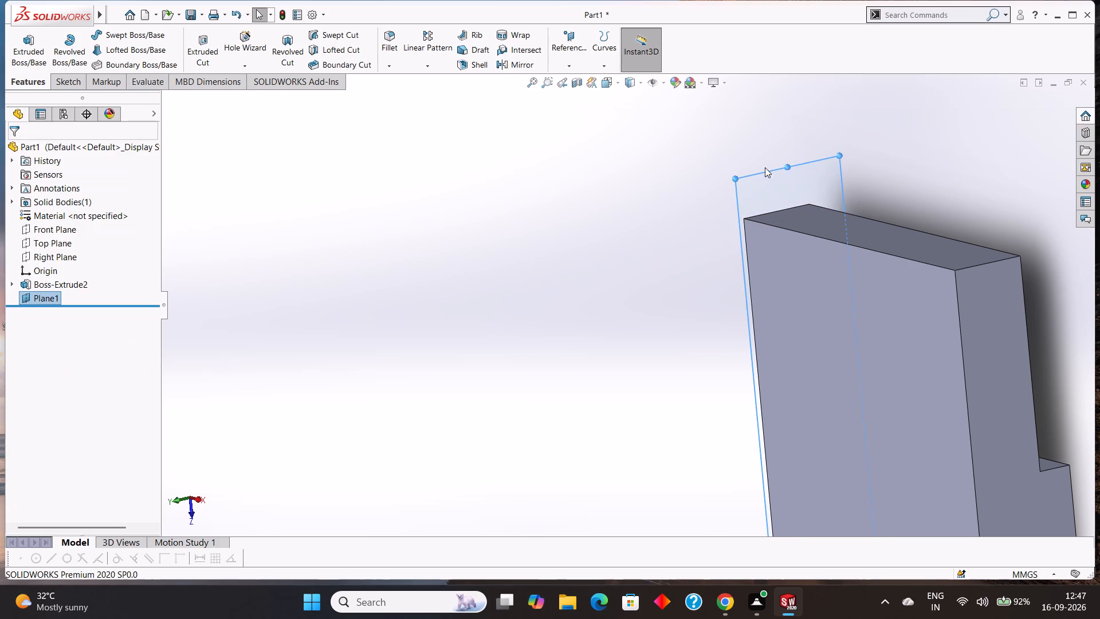
On the new plane, sketch a vertical 105 mm centerline upward from the midpoint of the base's top edge.
left_click(764, 170)
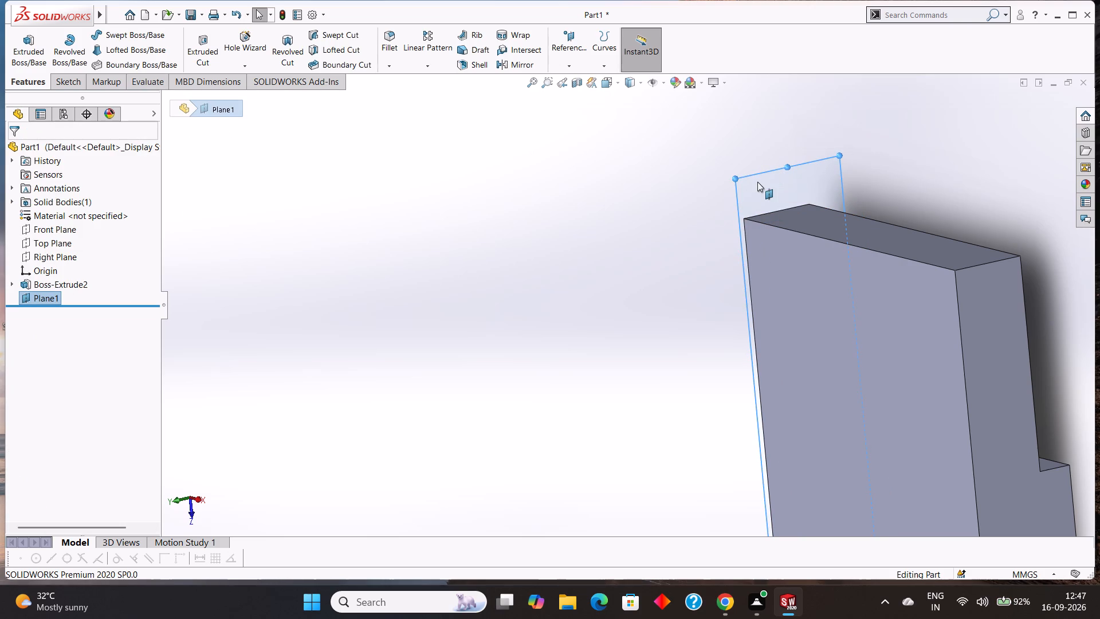
key("ctrl+8")
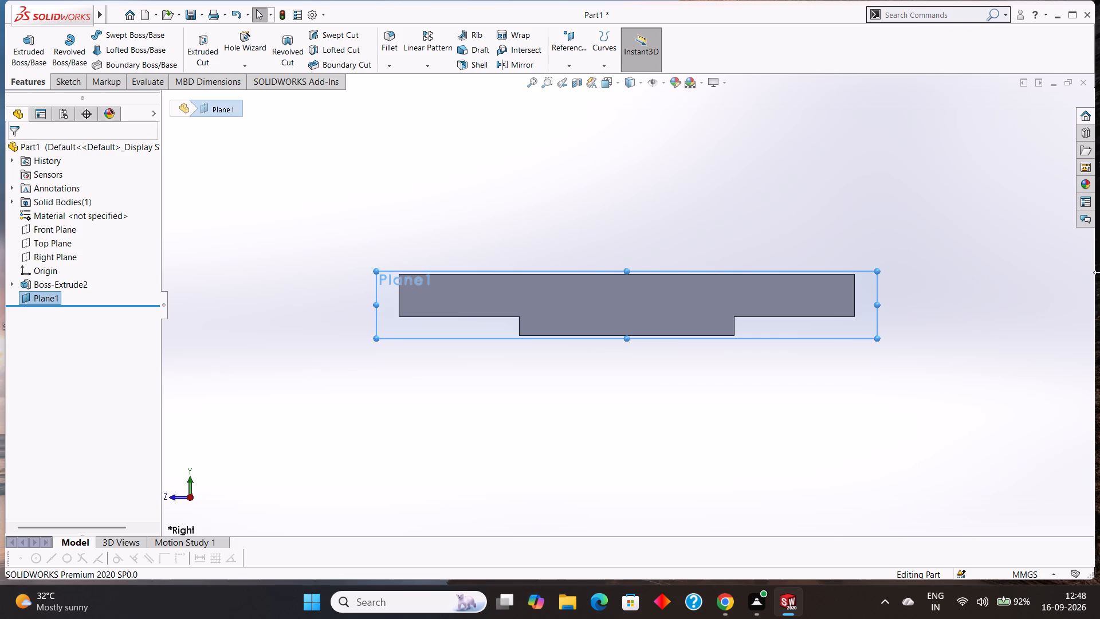
left_click(82, 78)
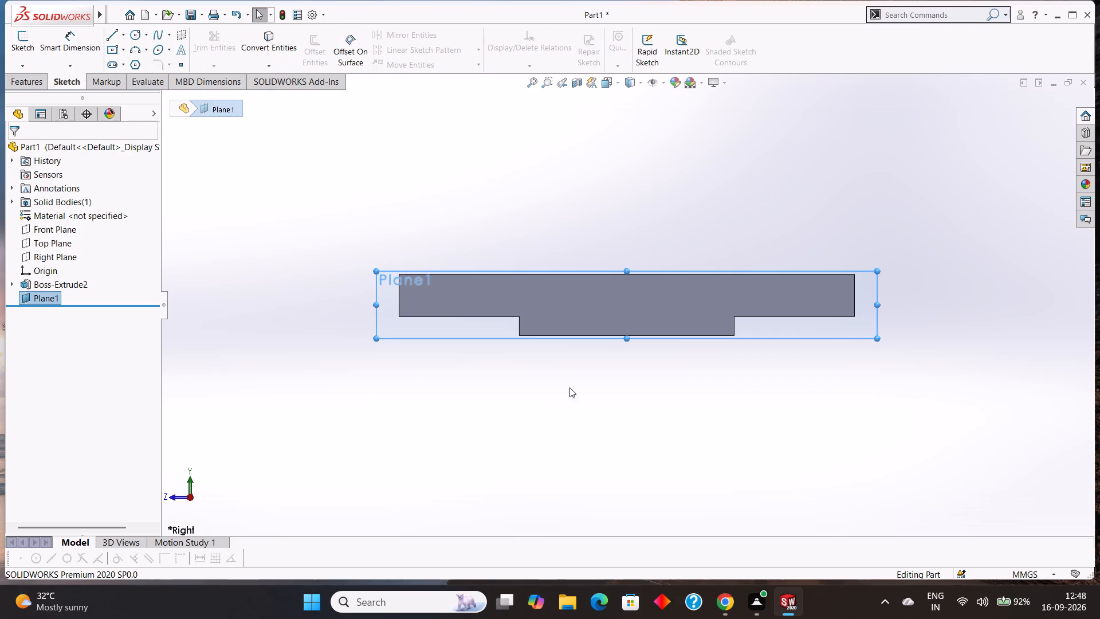
right_click(511, 271)
left_click(536, 255)
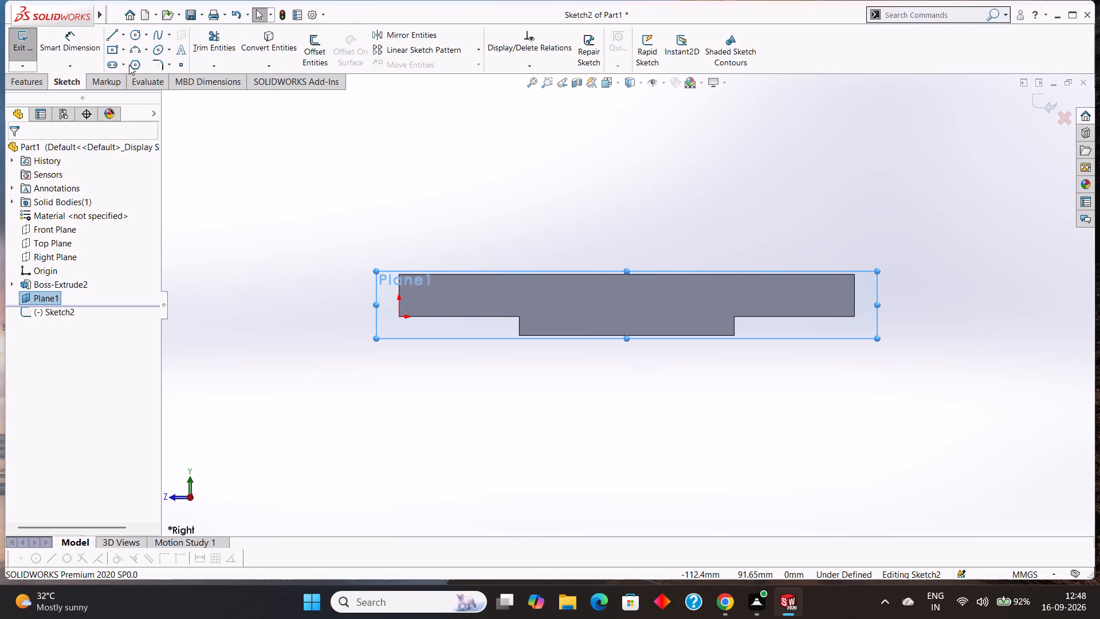
left_click(125, 37)
left_click(141, 63)
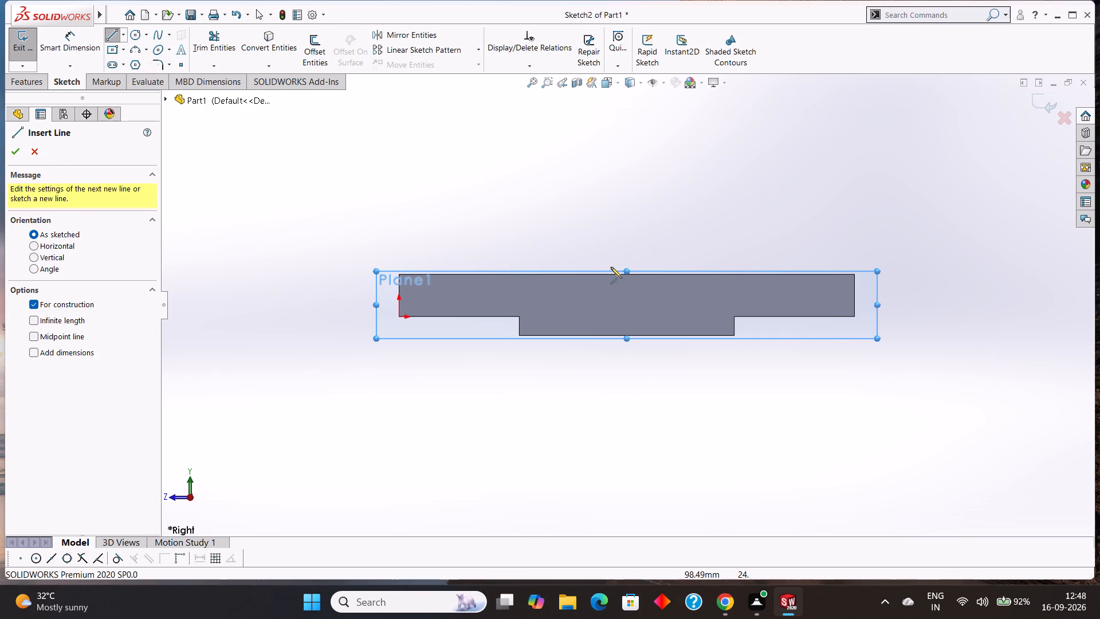
left_click(626, 272)
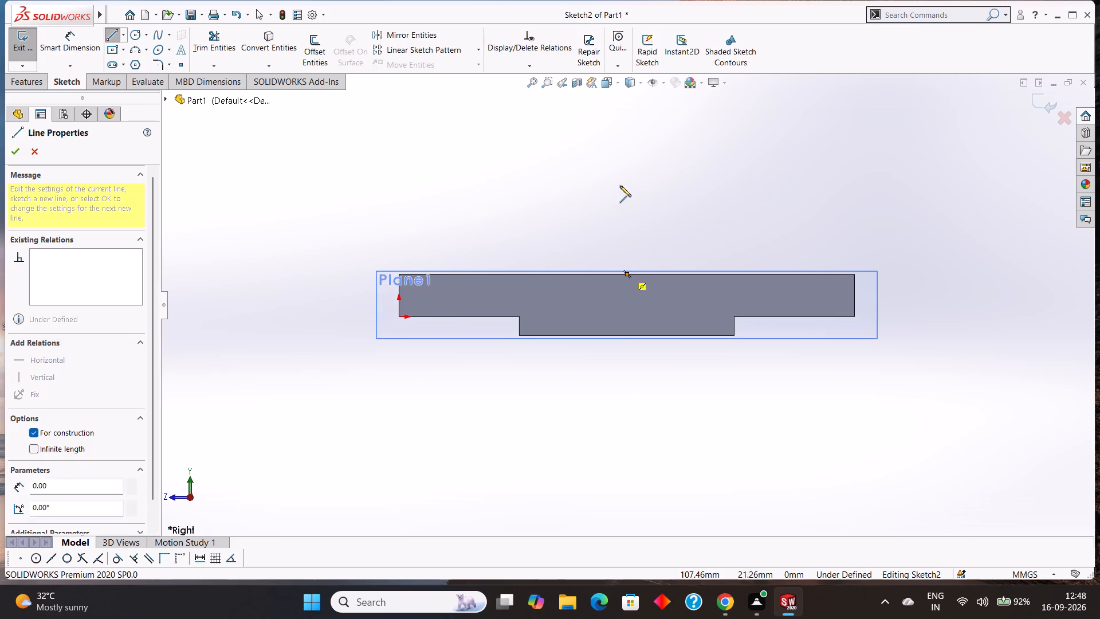
type("105")
key("Return")
scroll(625, 144, "up", 3)
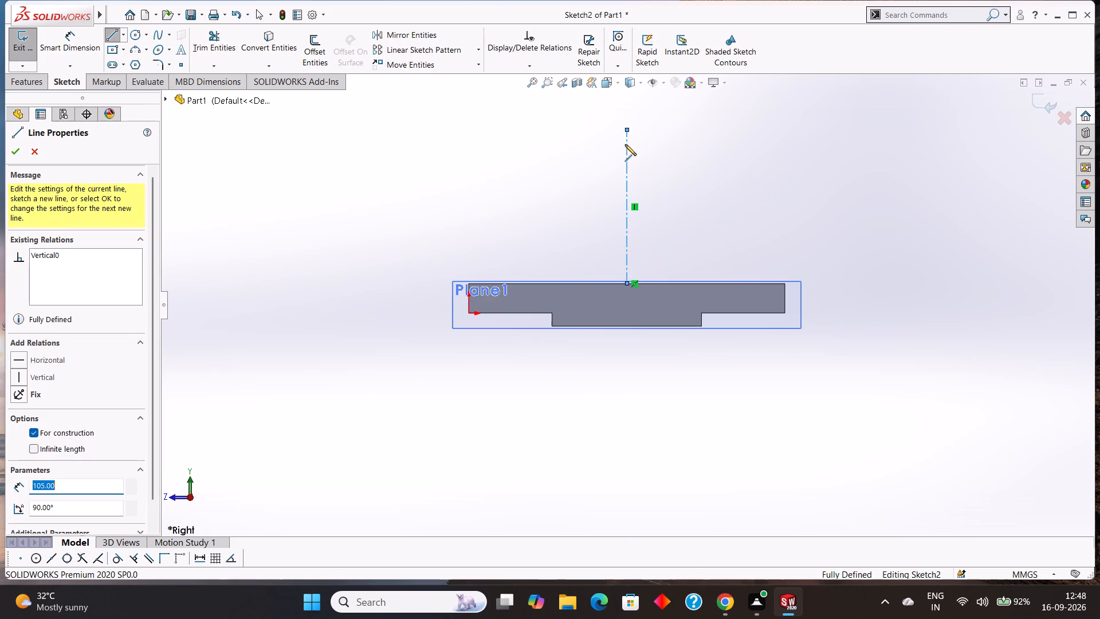
right_click(685, 157)
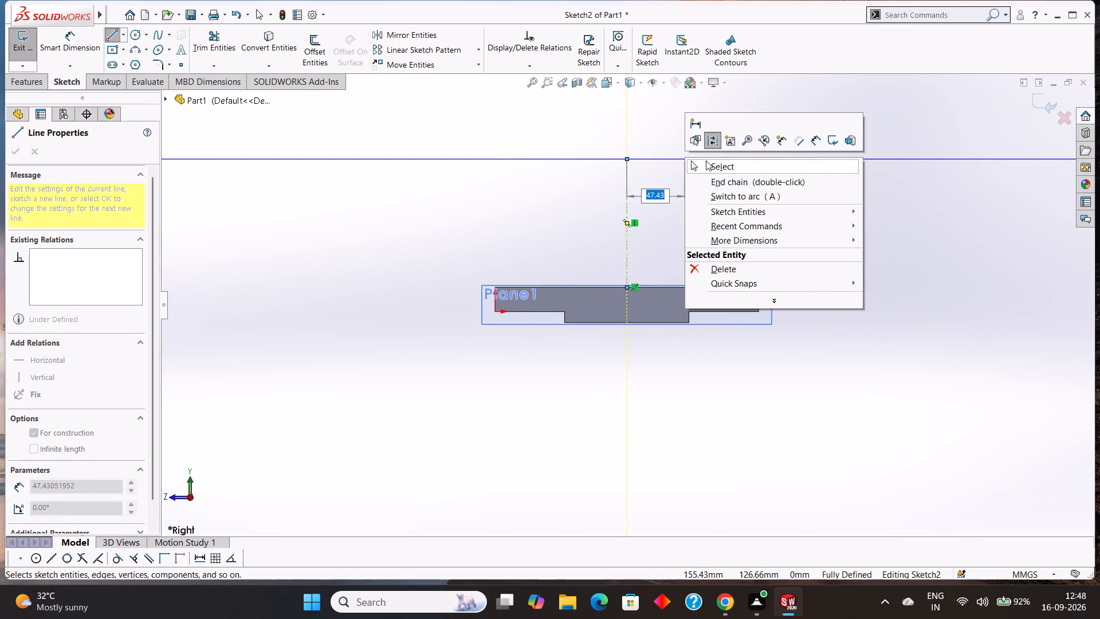
left_click(717, 163)
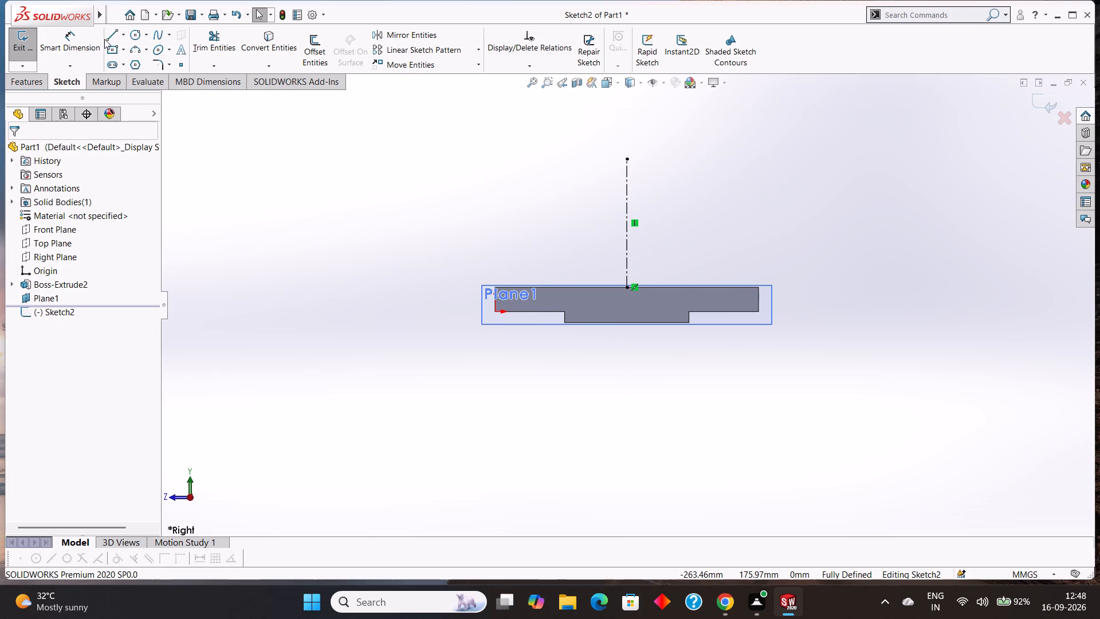
Sketch two 64 mm horizontal lines outward from the centerline's upper end, one toward the origin side and one opposite.
left_click(120, 30)
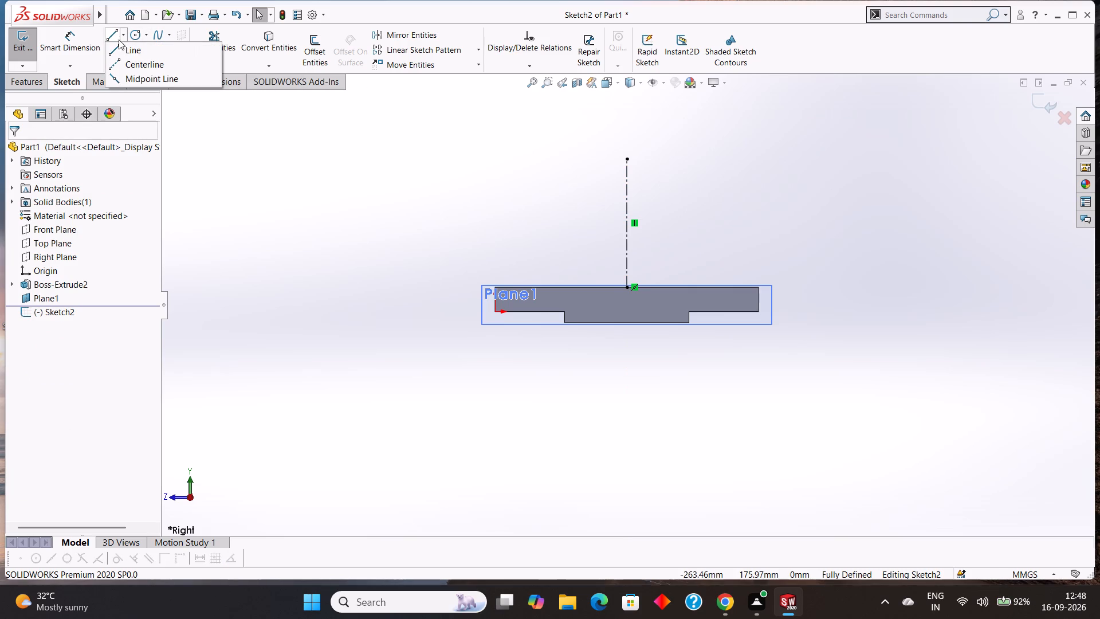
left_click(129, 52)
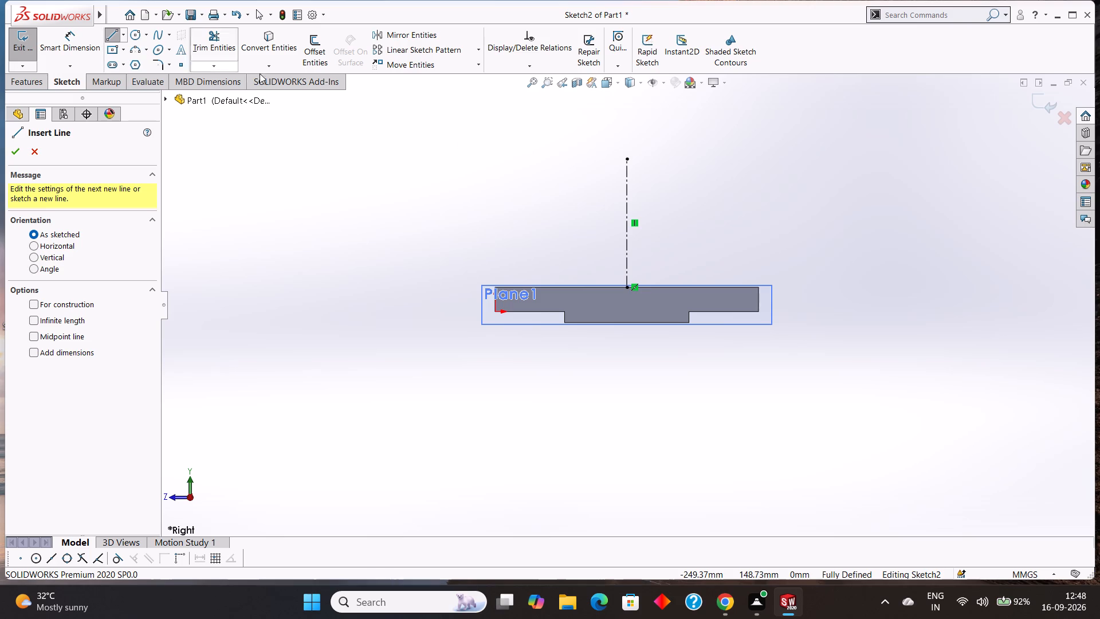
left_click(628, 157)
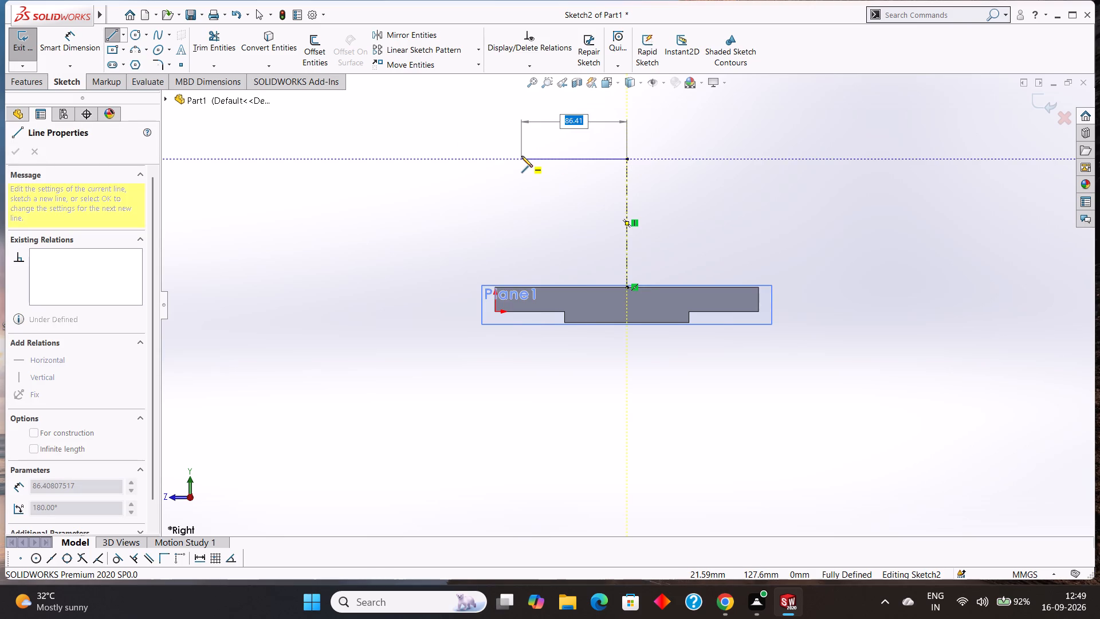
type("64")
key("Return")
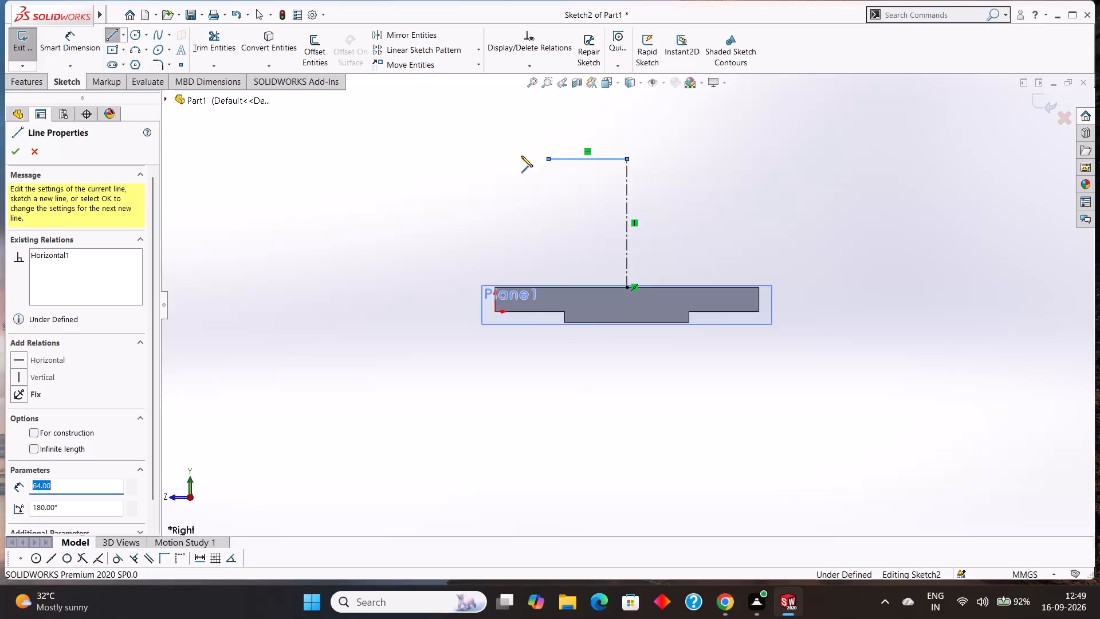
right_click(514, 187)
left_click(546, 194)
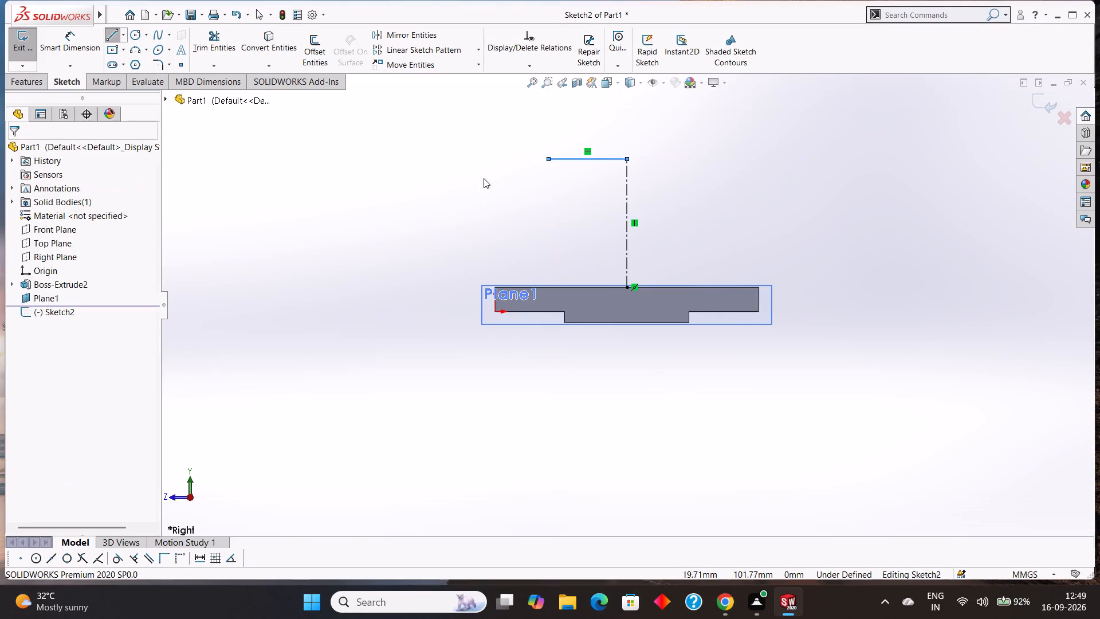
left_click(111, 36)
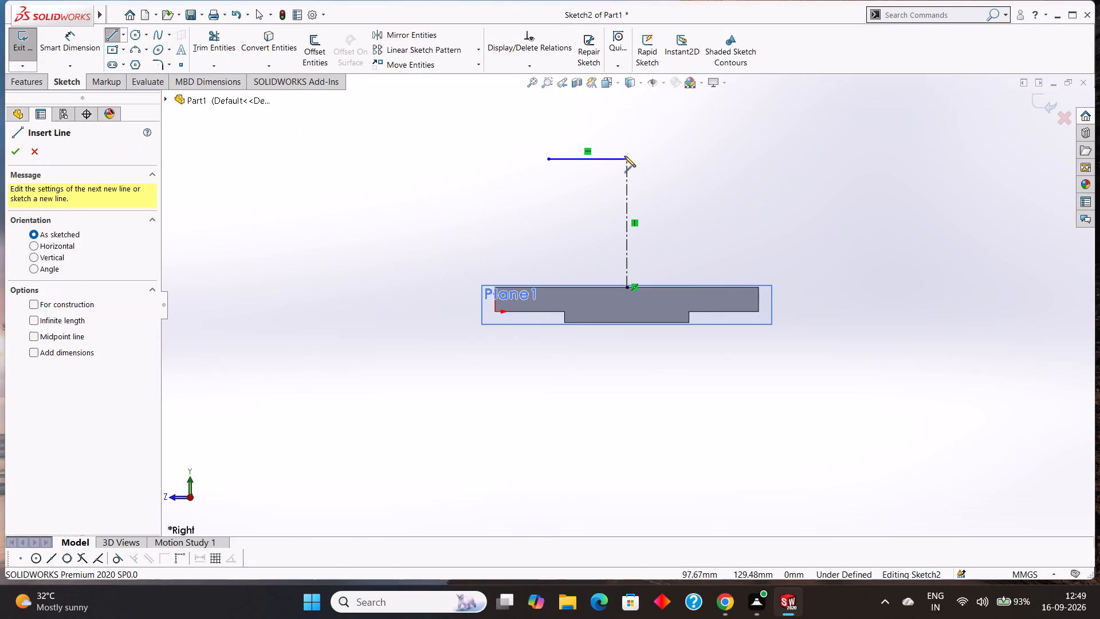
left_click(627, 157)
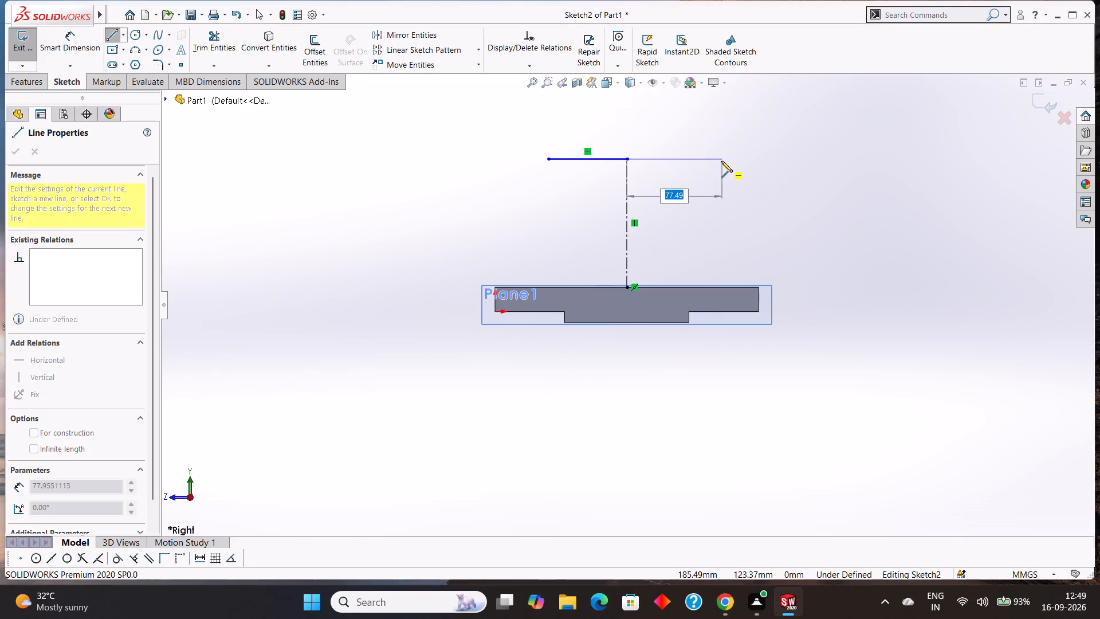
type("64")
key("Return")
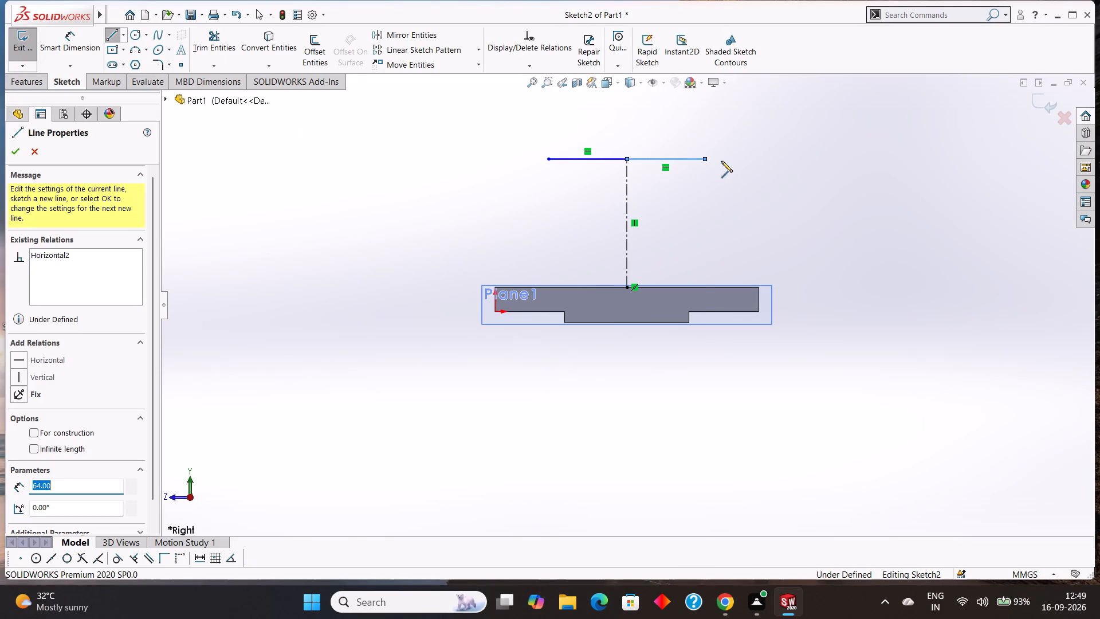
Connect the outer end of the 64 mm line away from the origin to the base's top corner with a slanted line.
left_click(759, 287)
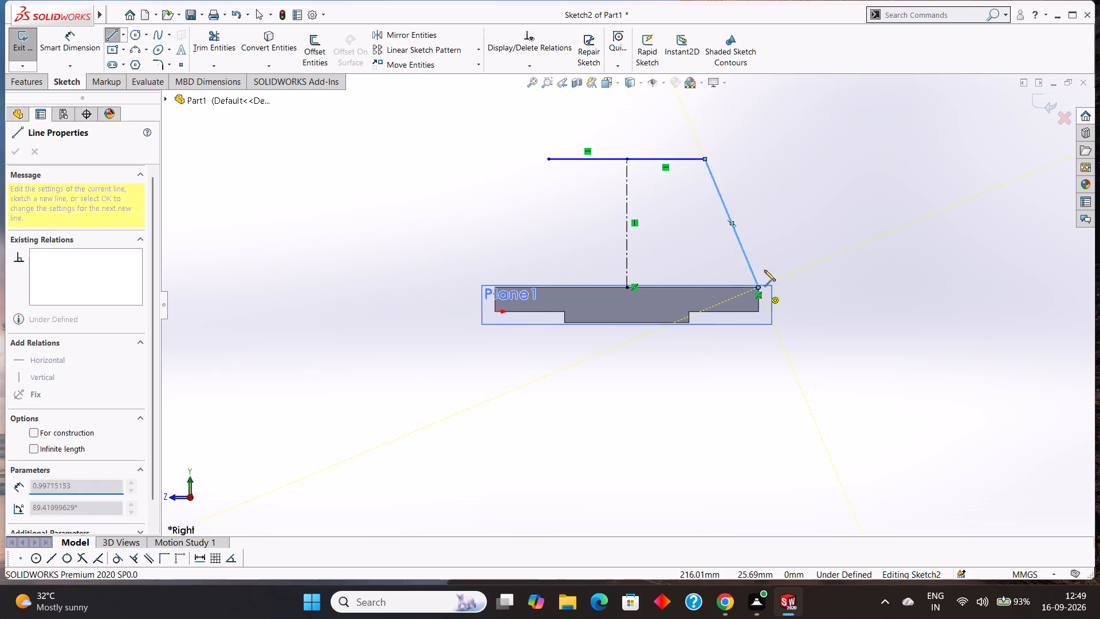
right_click(780, 179)
left_click(806, 187)
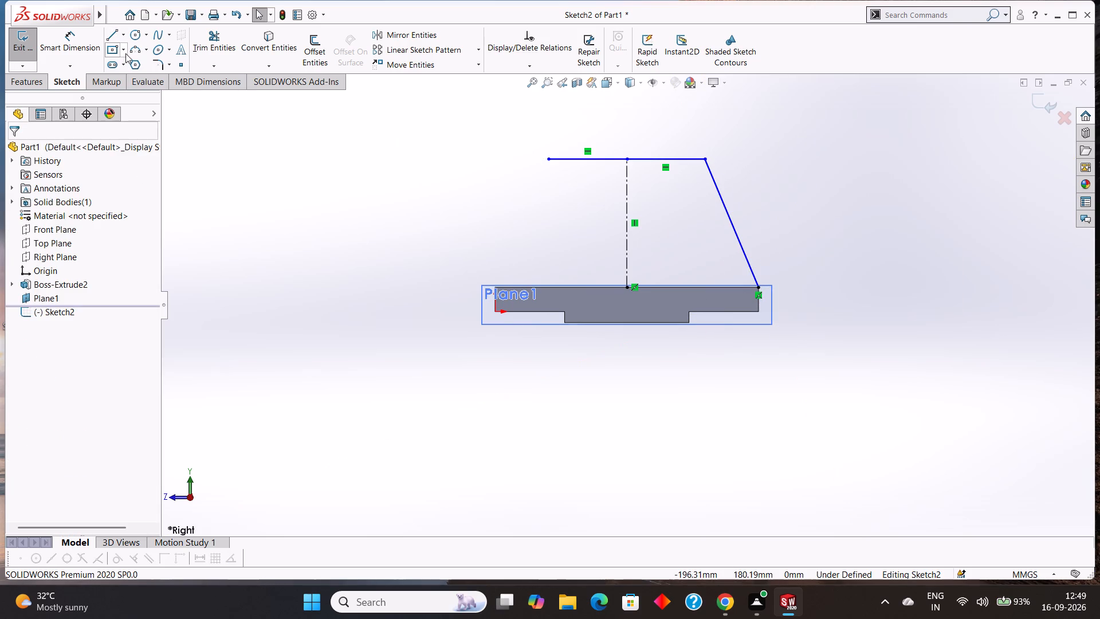
Connect the outer end of the origin-side 64 mm line to the base's top corner with a slanted line.
left_click(112, 30)
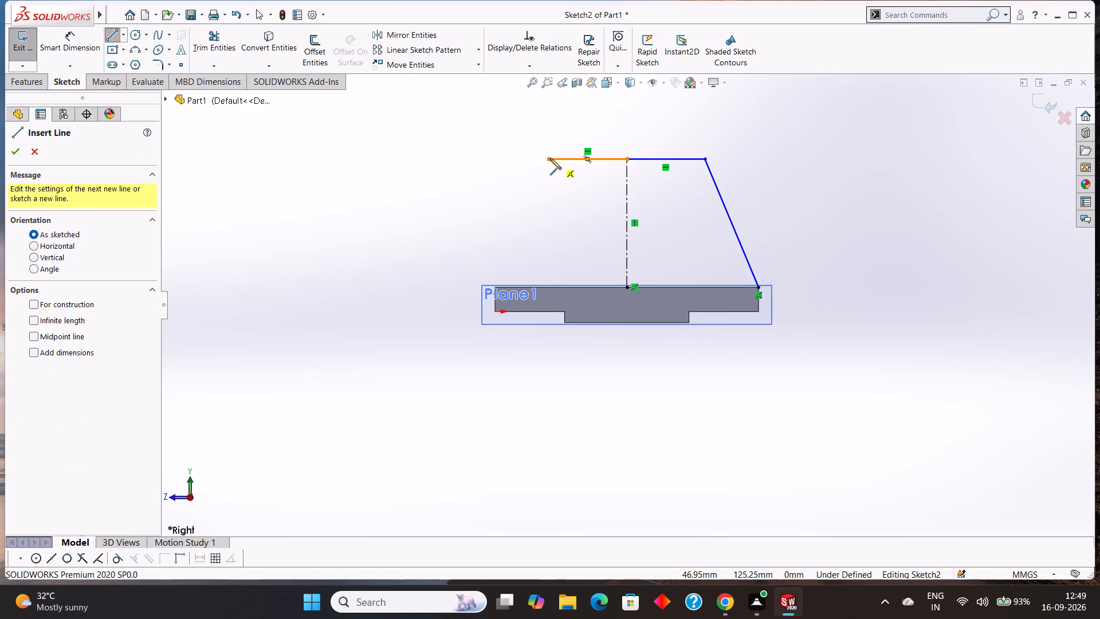
left_click(549, 158)
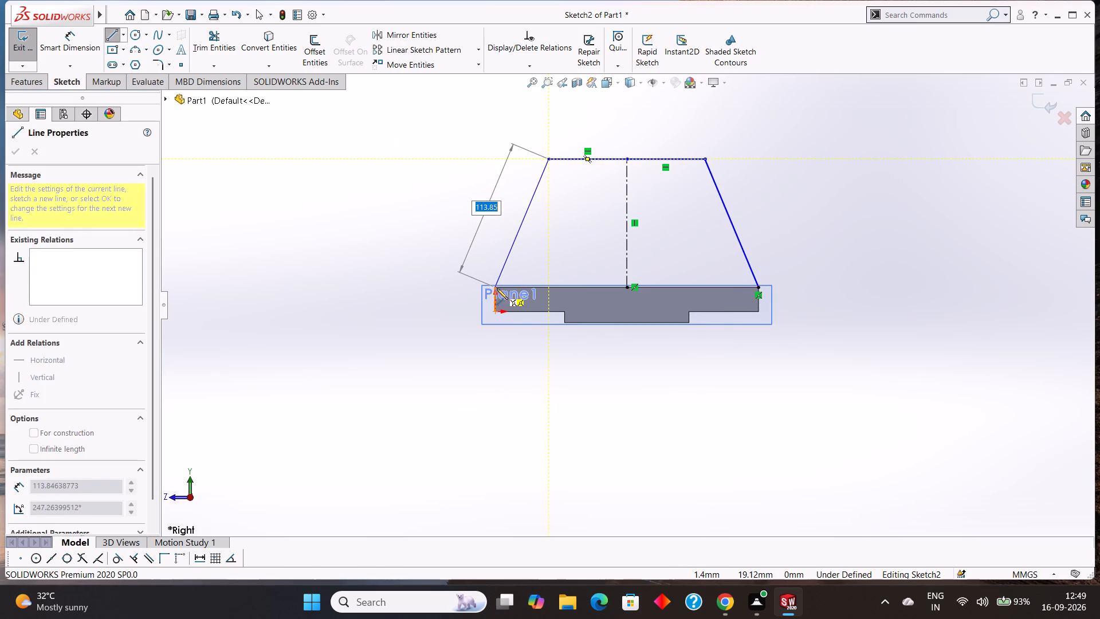
left_click(496, 288)
right_click(460, 238)
left_click(483, 248)
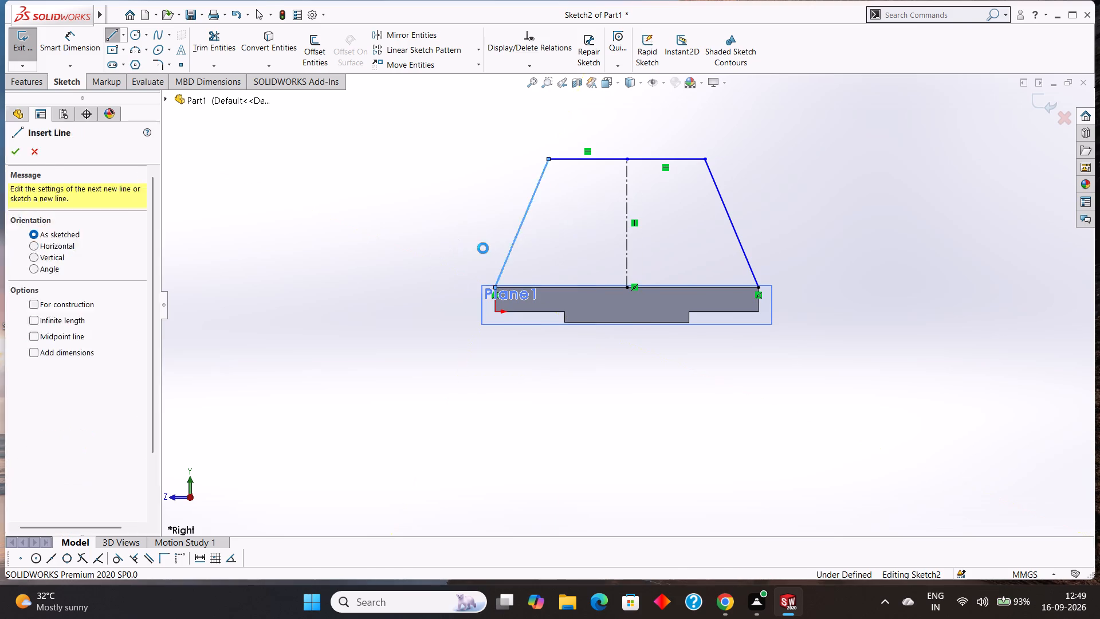
Delete both 64 mm horizontal lines at the top of the profile.
right_click(590, 160)
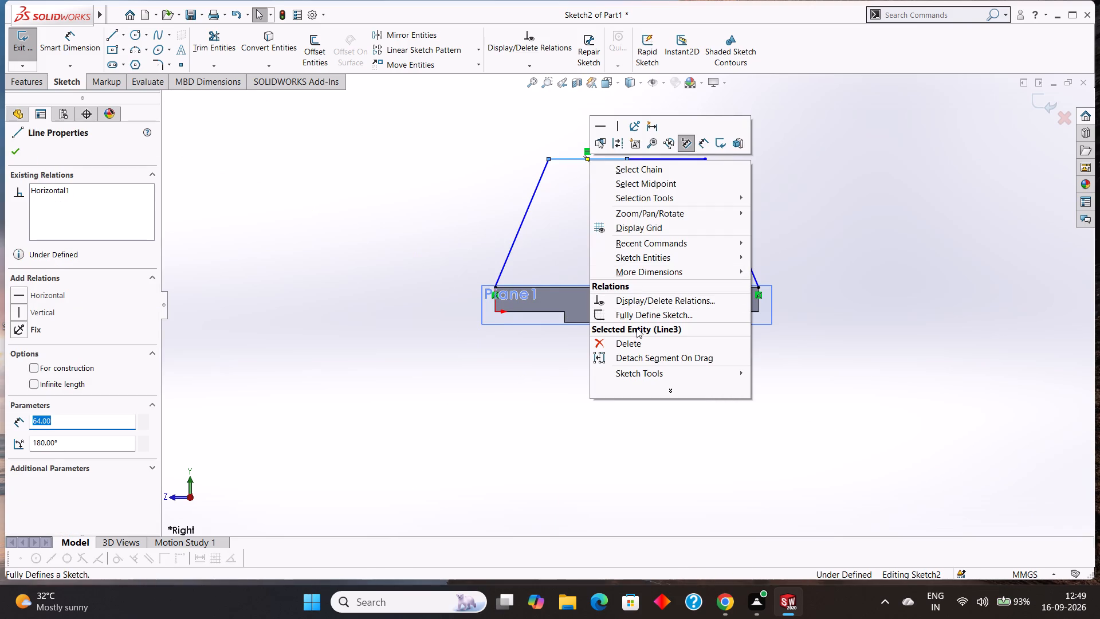
left_click(637, 341)
right_click(648, 157)
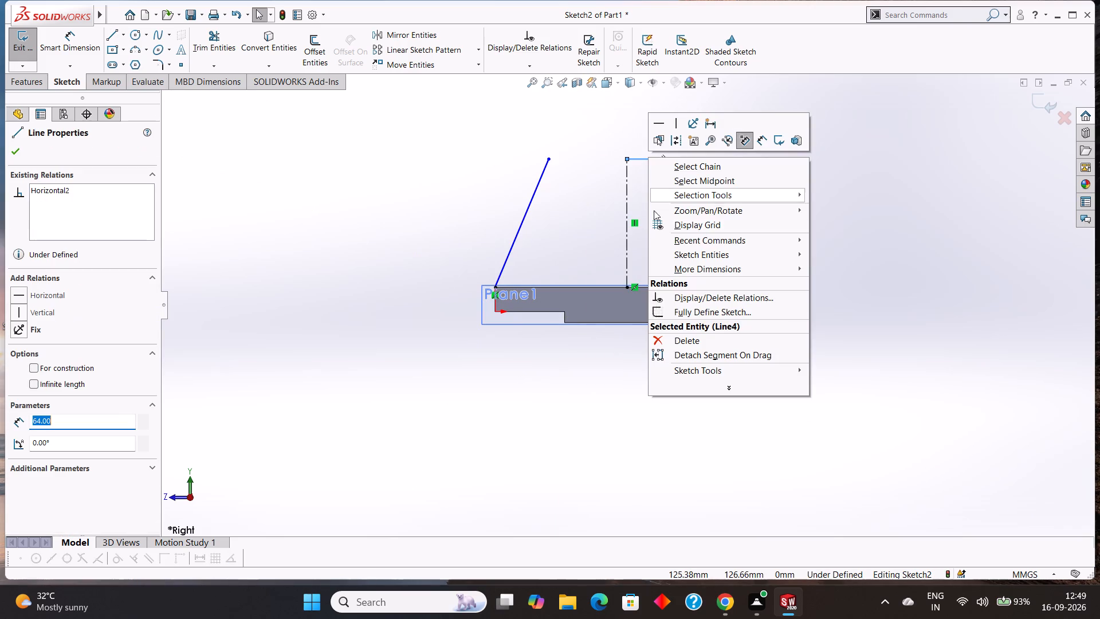
left_click(701, 339)
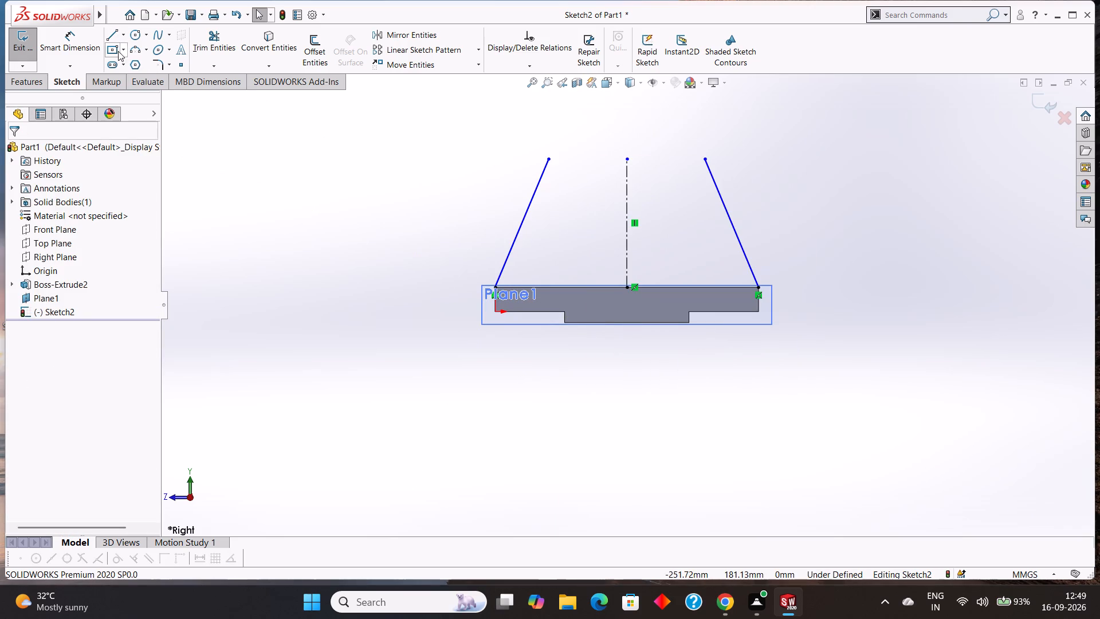
Sketch a single 128 mm horizontal line joining the upper ends of the two slanted lines.
left_click(109, 36)
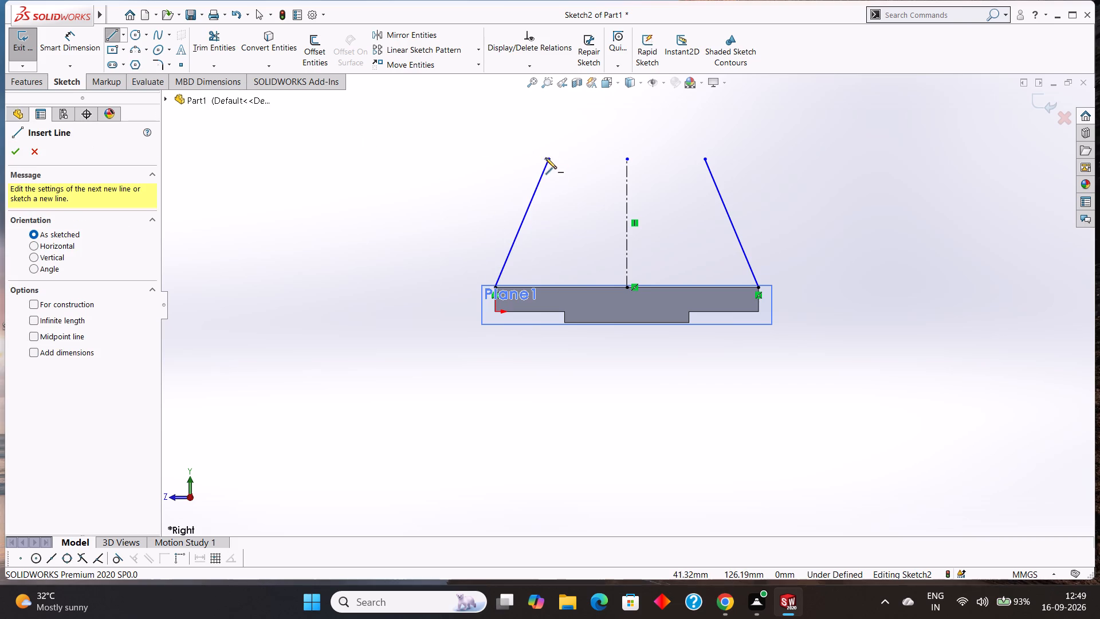
left_click(548, 158)
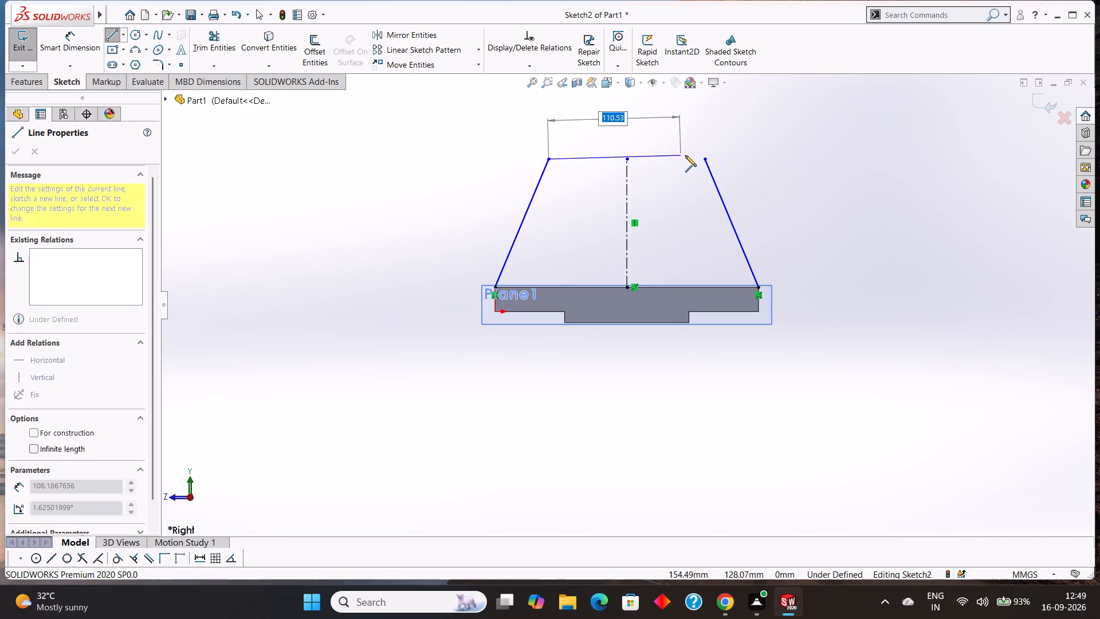
left_click(706, 158)
right_click(643, 128)
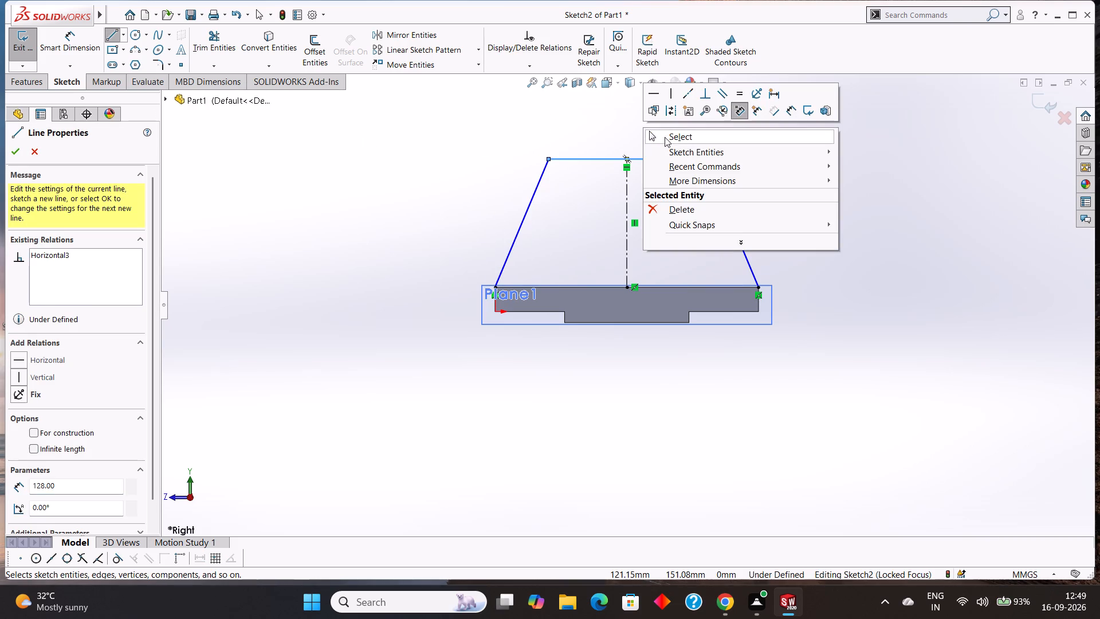
left_click(670, 138)
Delete the vertical 105 mm centerline.
right_click(626, 183)
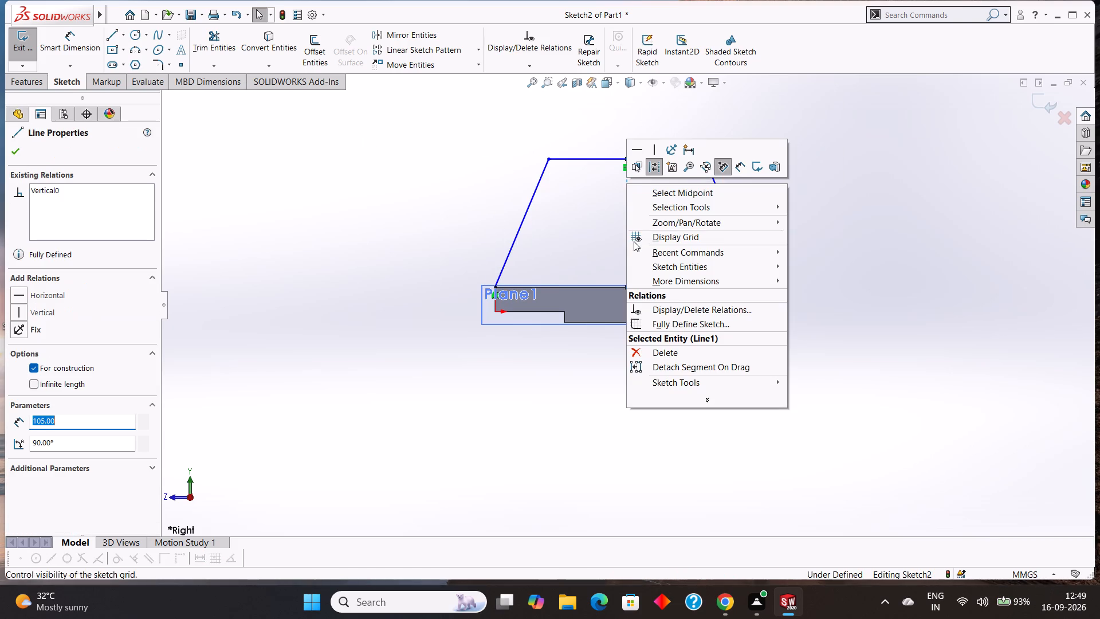
left_click(659, 351)
Close the profile with a horizontal line along the base's top edge between the slanted lines' lower ends.
scroll(611, 284, "down", 1)
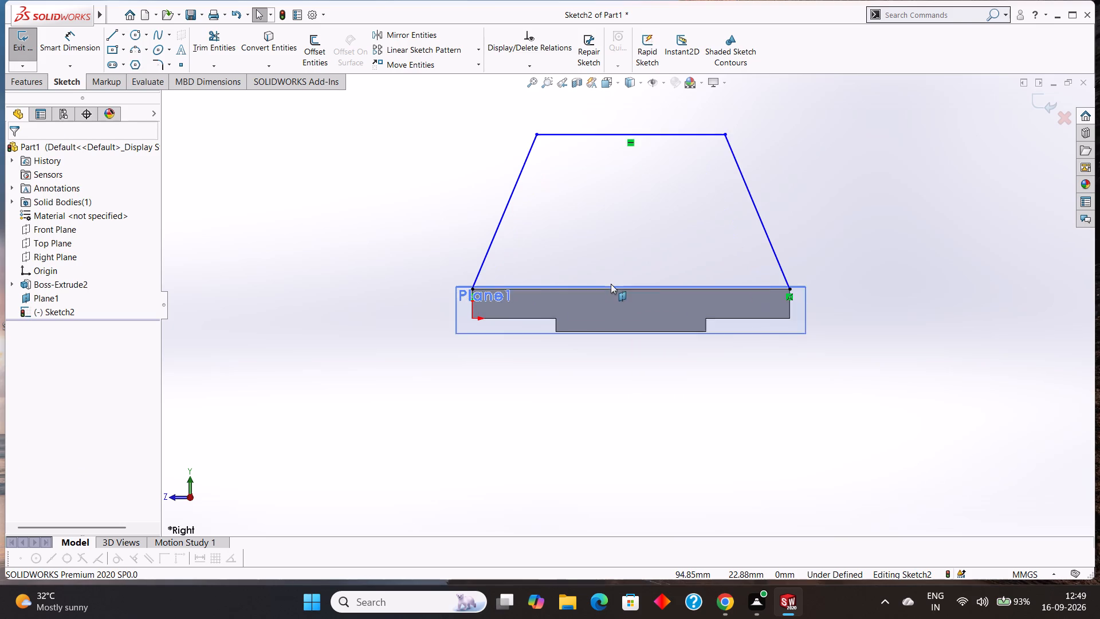
scroll(611, 284, "down", 1)
left_click(114, 30)
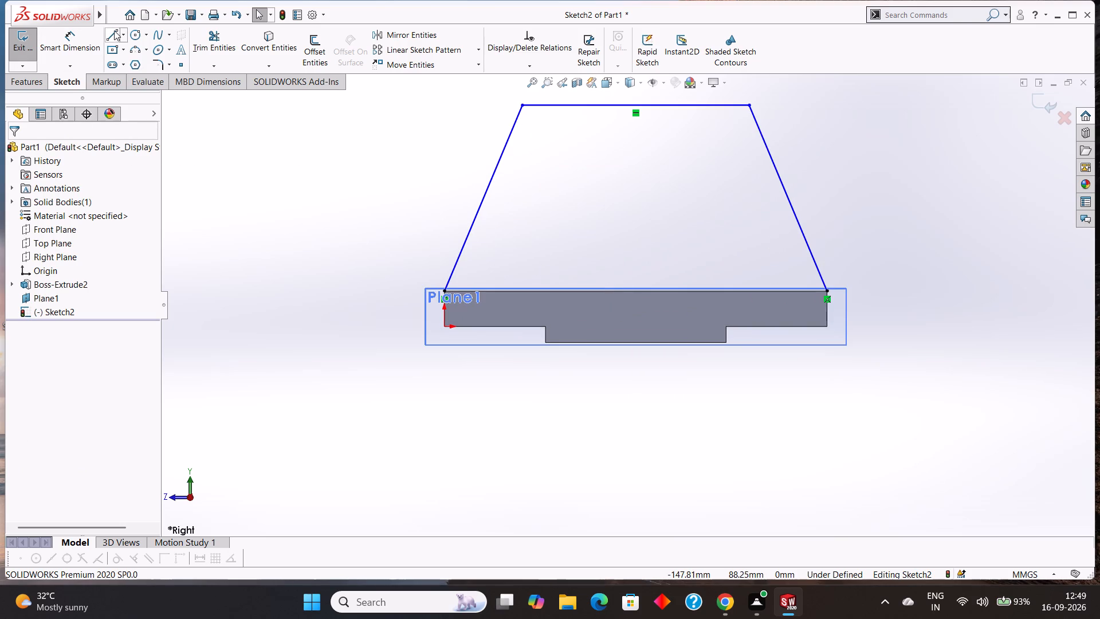
left_click(443, 292)
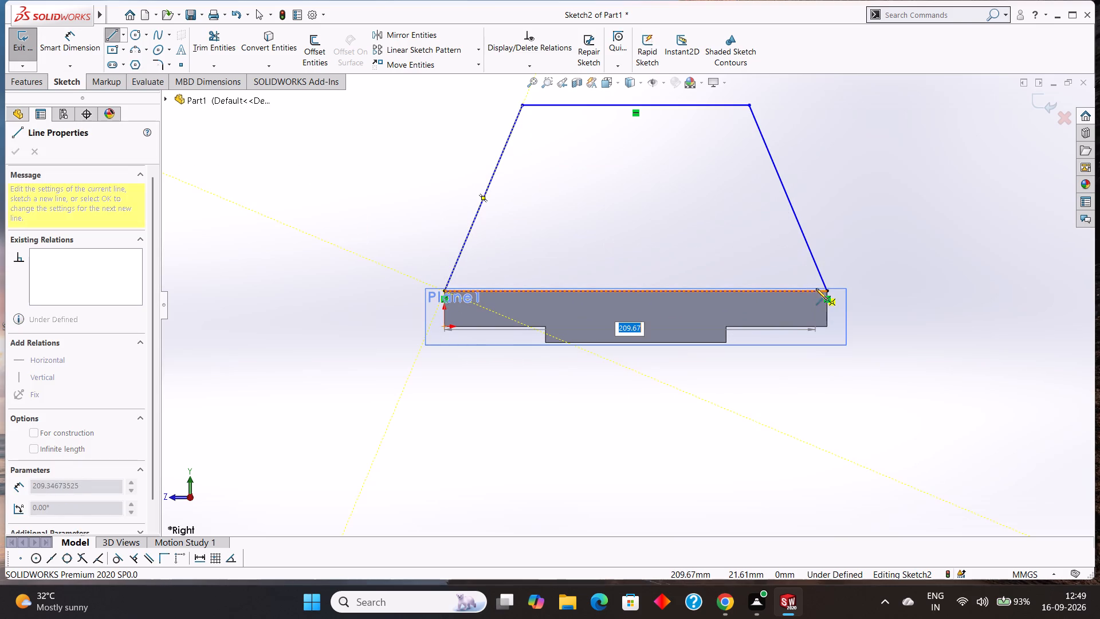
left_click(828, 291)
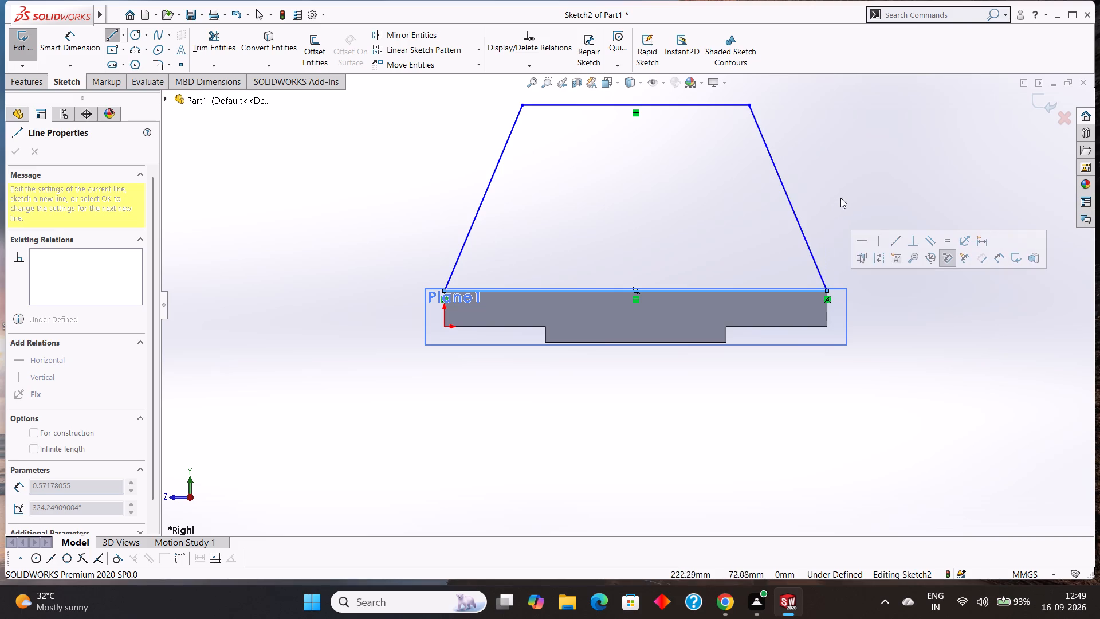
right_click(849, 181)
left_click(861, 194)
Dimension the profile's top edge at 128 mm and its height at 105 mm along the slanted side away from the origin.
scroll(754, 304, "down", 5)
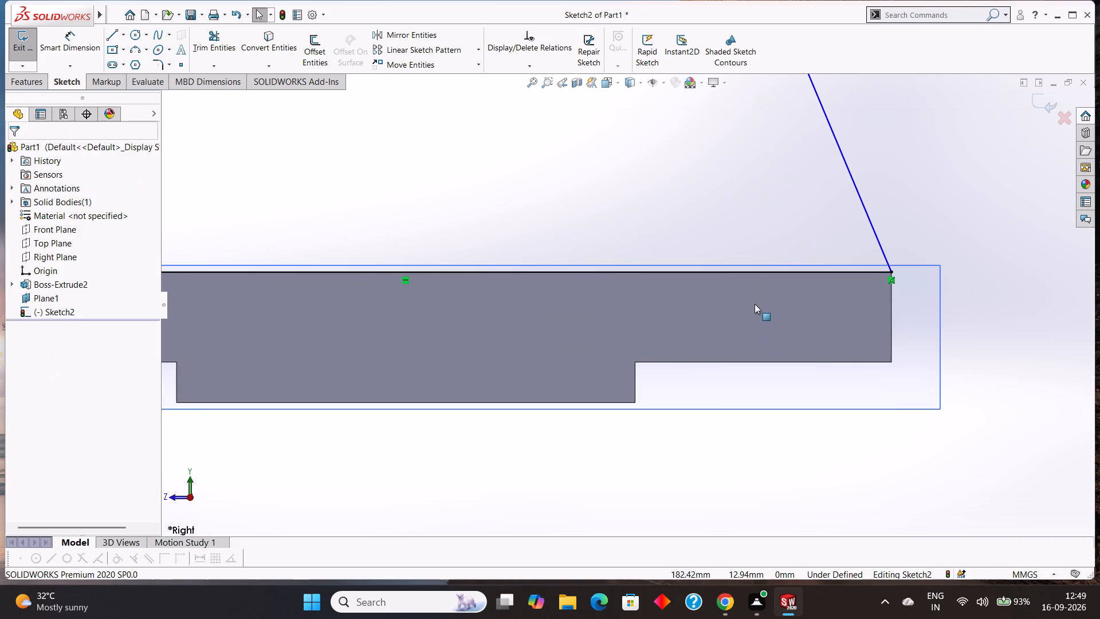
scroll(796, 287, "up", 7)
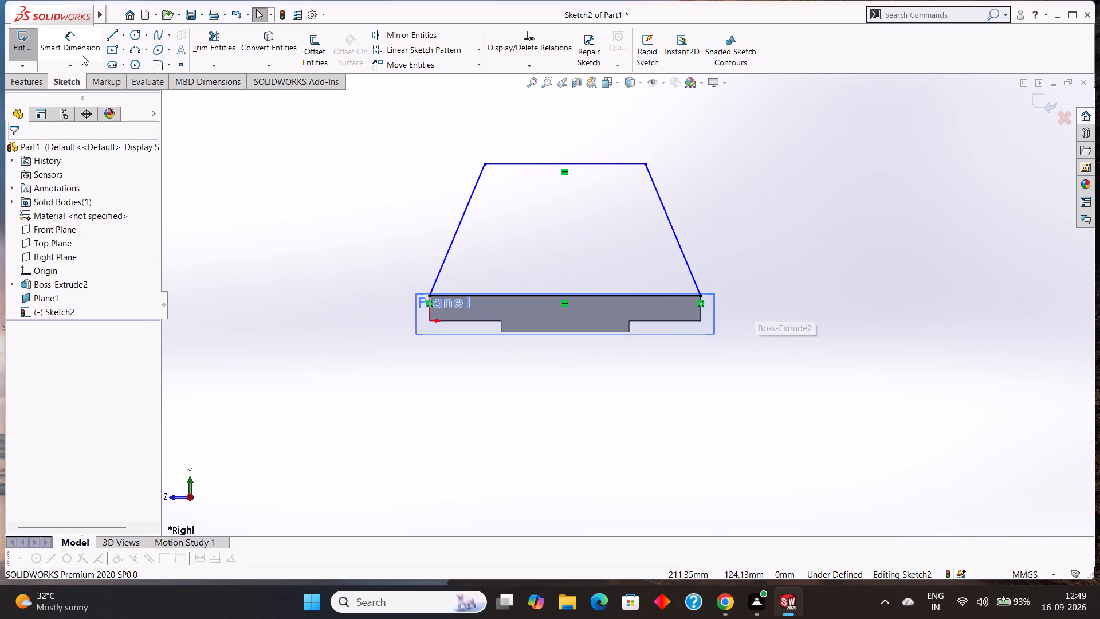
left_click(84, 37)
left_click(503, 162)
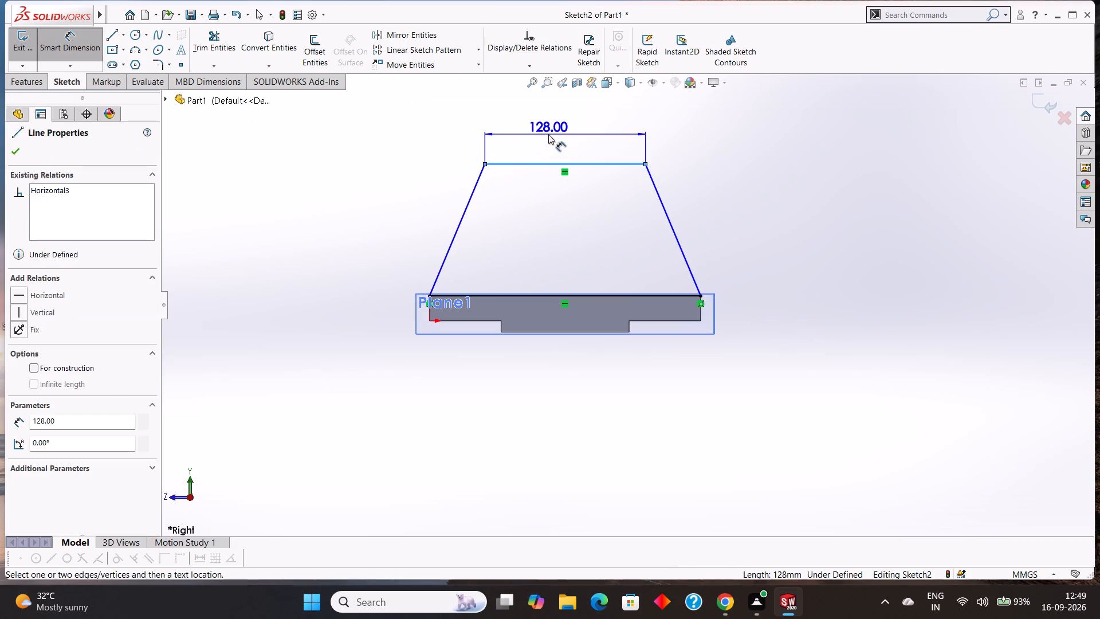
left_click(548, 134)
left_click(500, 121)
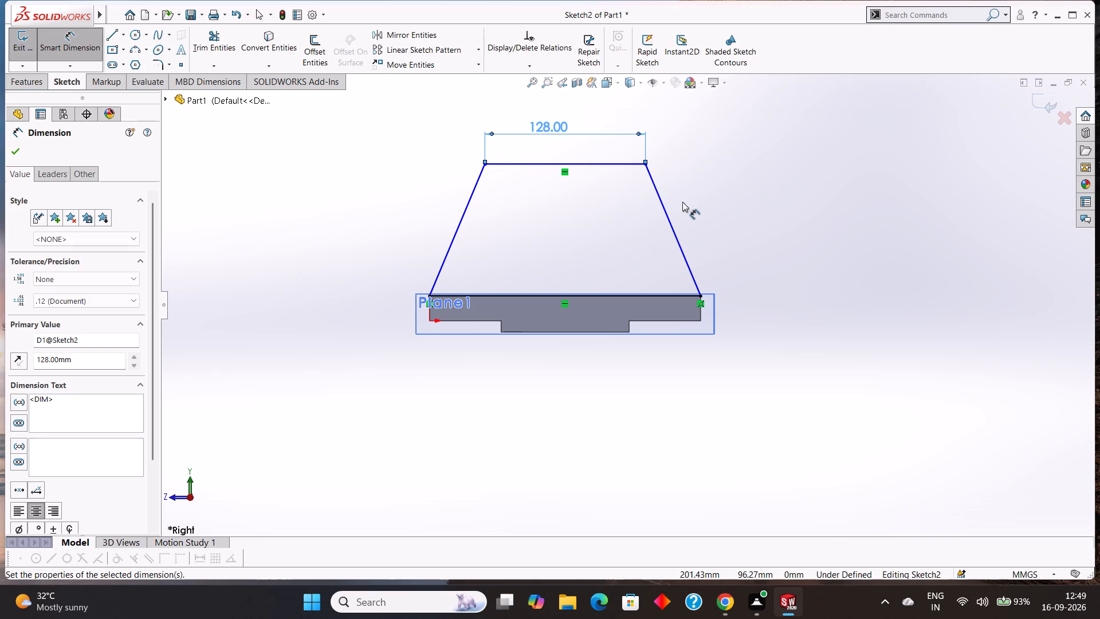
left_click(659, 196)
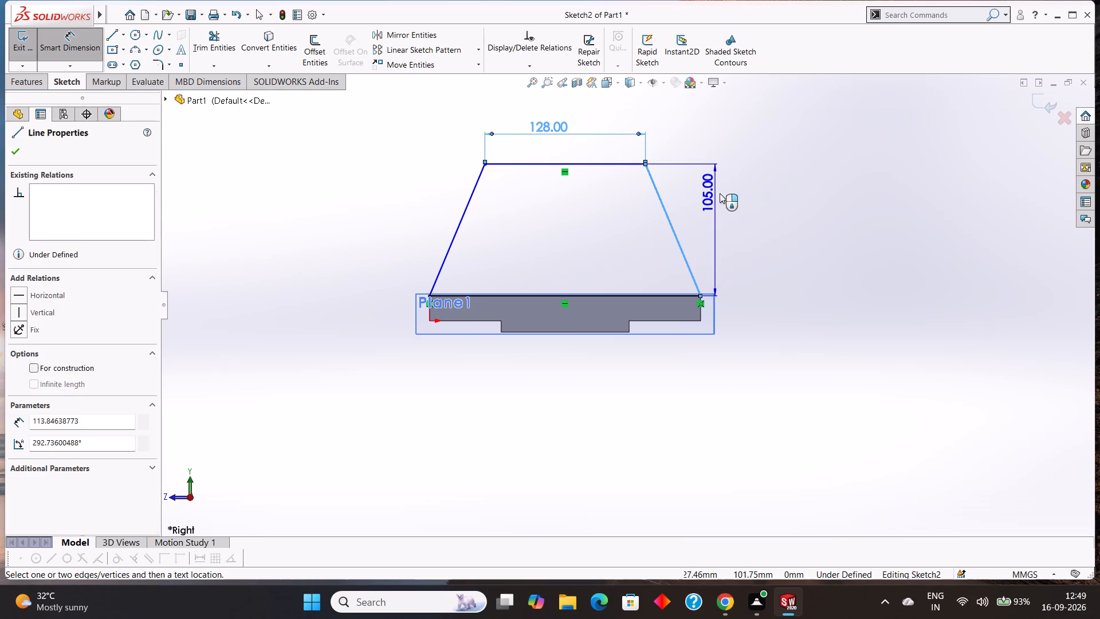
left_click(722, 193)
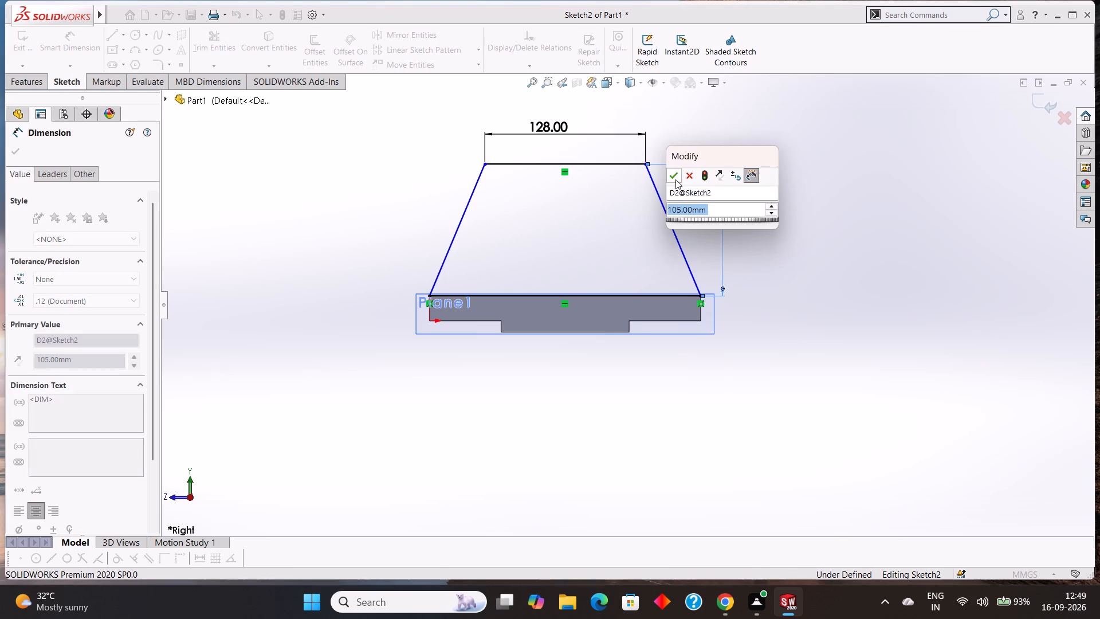
left_click(675, 179)
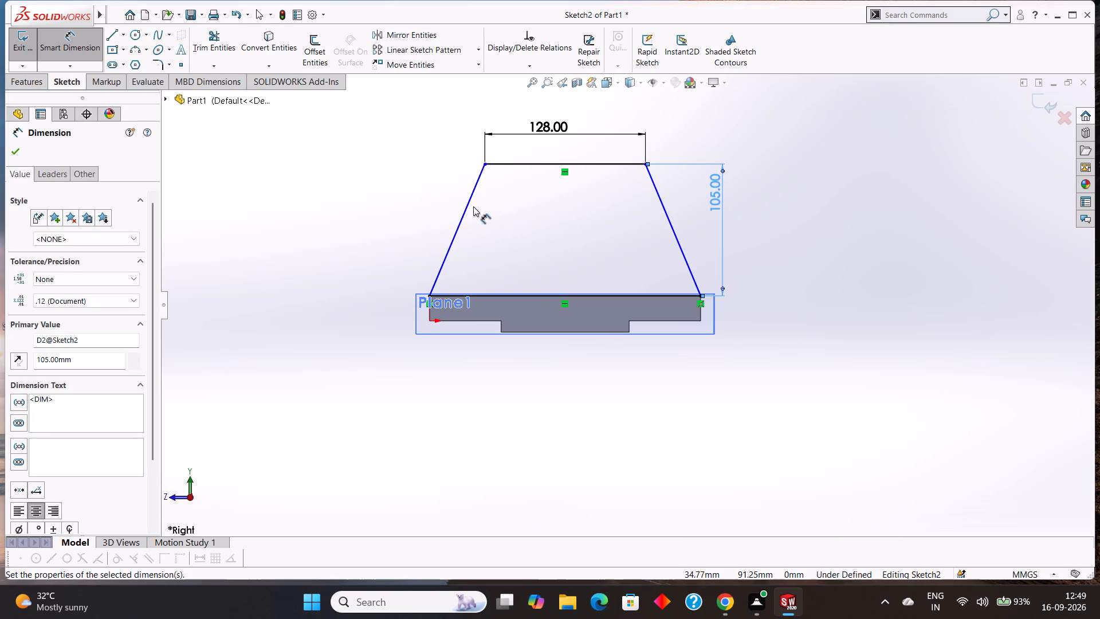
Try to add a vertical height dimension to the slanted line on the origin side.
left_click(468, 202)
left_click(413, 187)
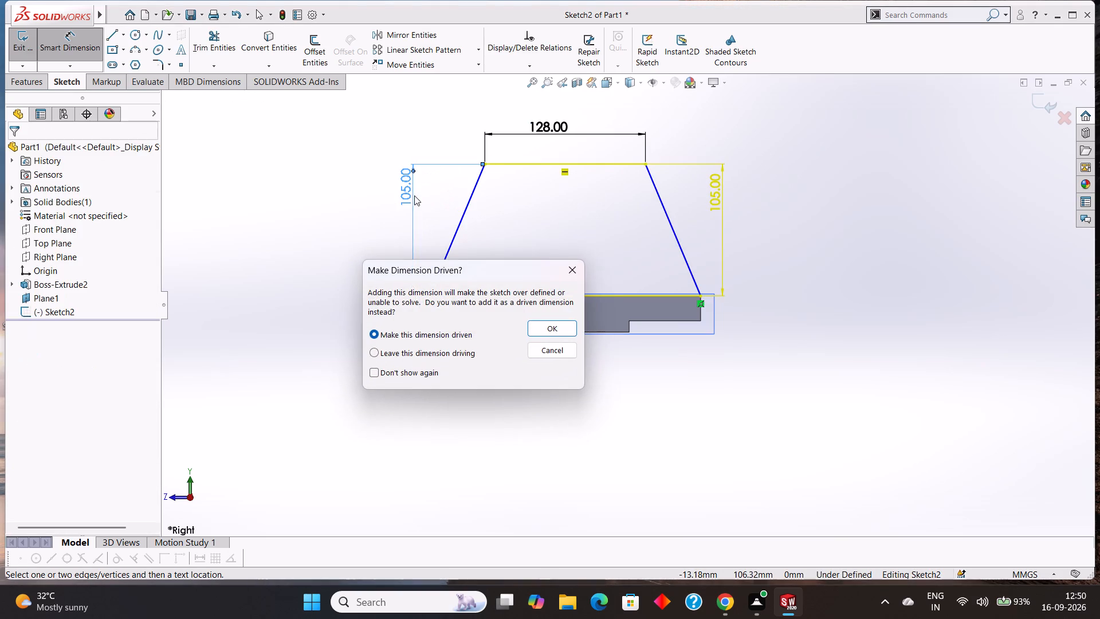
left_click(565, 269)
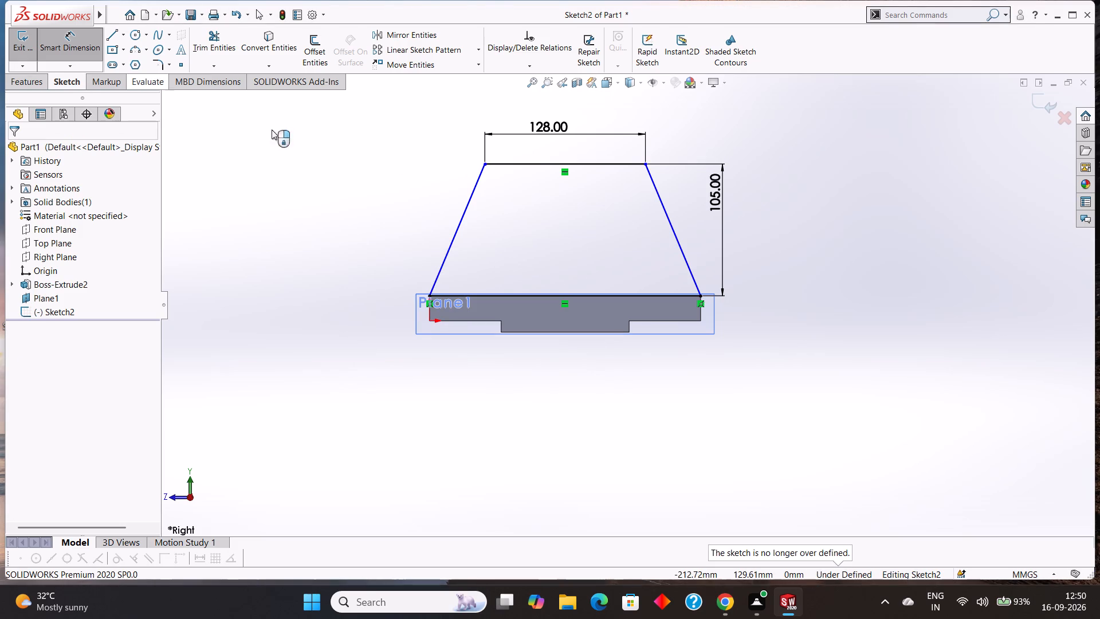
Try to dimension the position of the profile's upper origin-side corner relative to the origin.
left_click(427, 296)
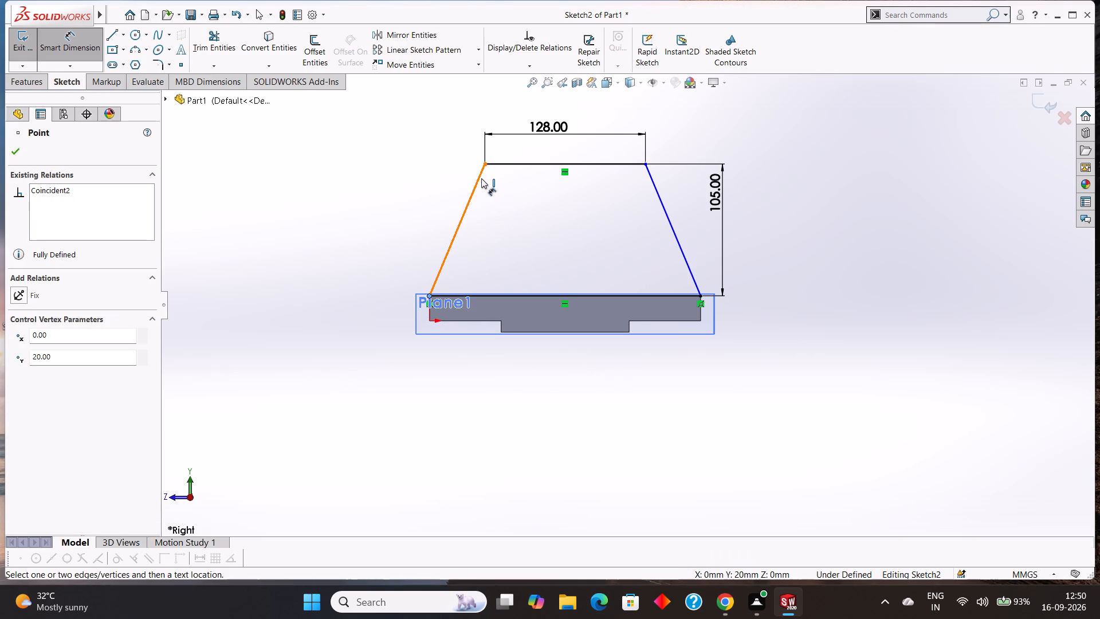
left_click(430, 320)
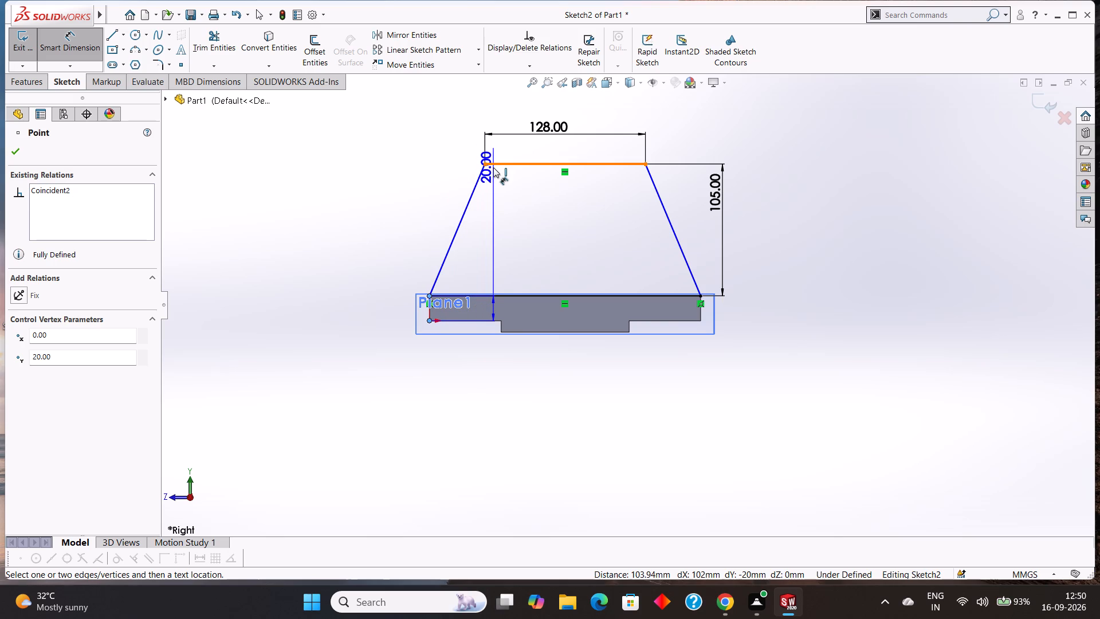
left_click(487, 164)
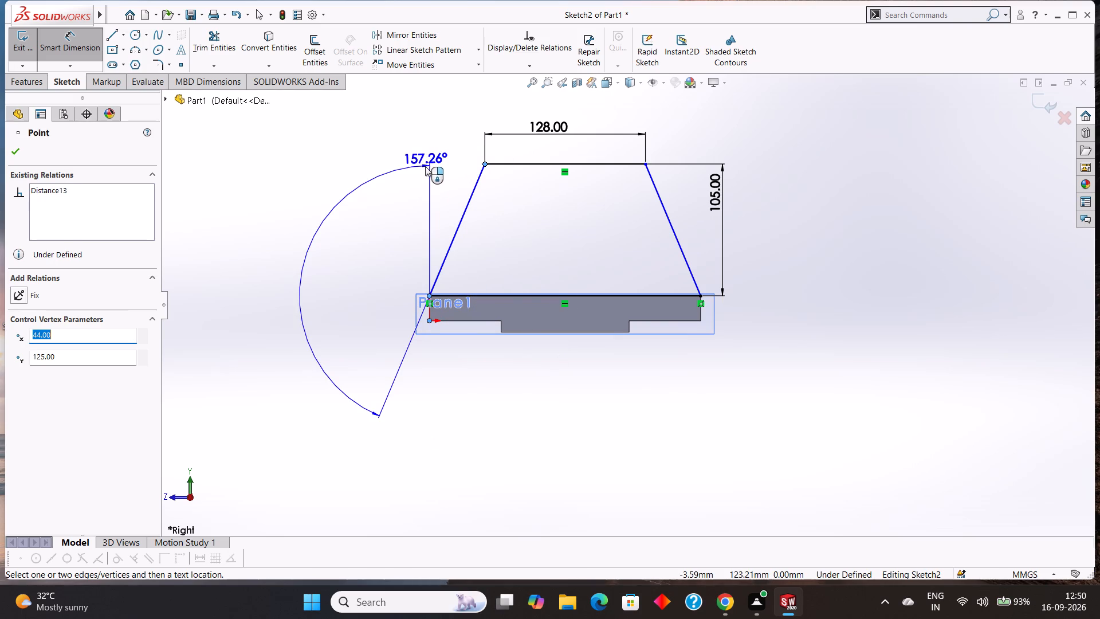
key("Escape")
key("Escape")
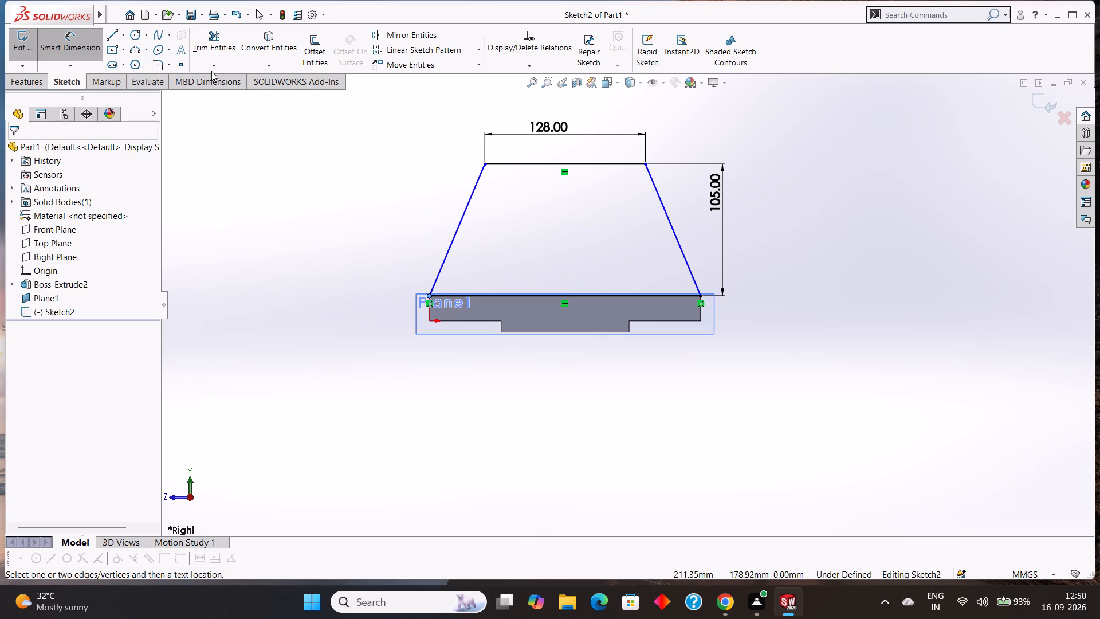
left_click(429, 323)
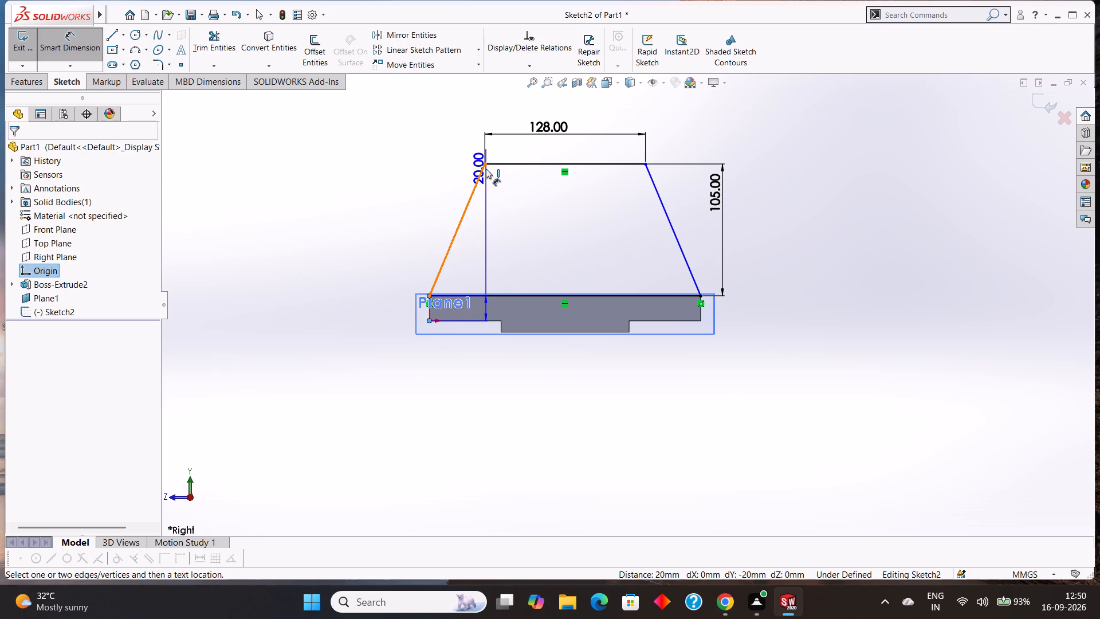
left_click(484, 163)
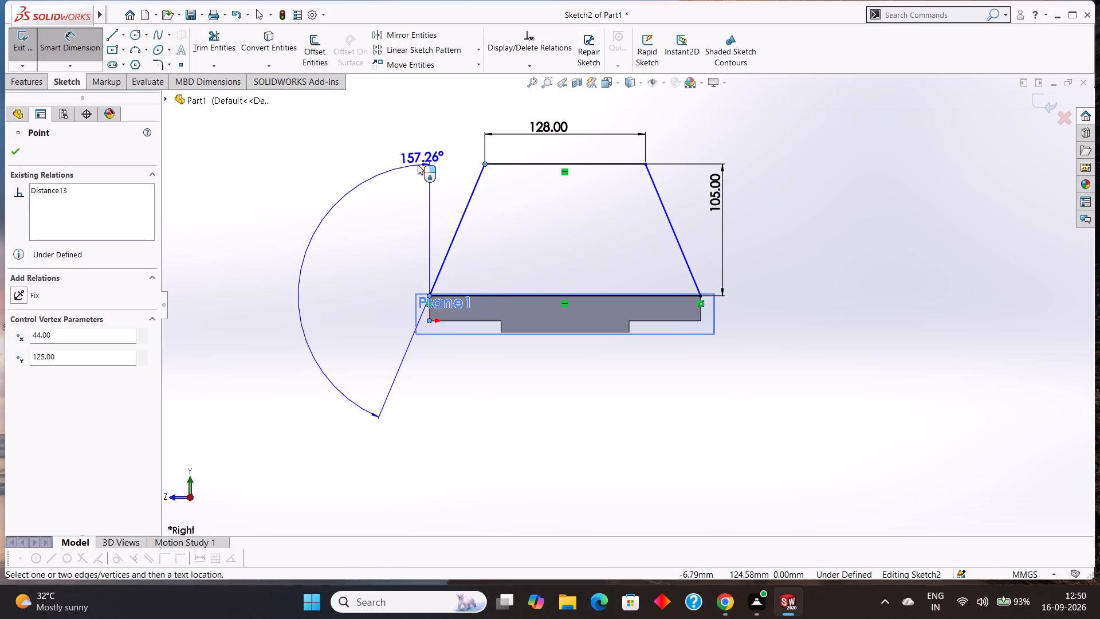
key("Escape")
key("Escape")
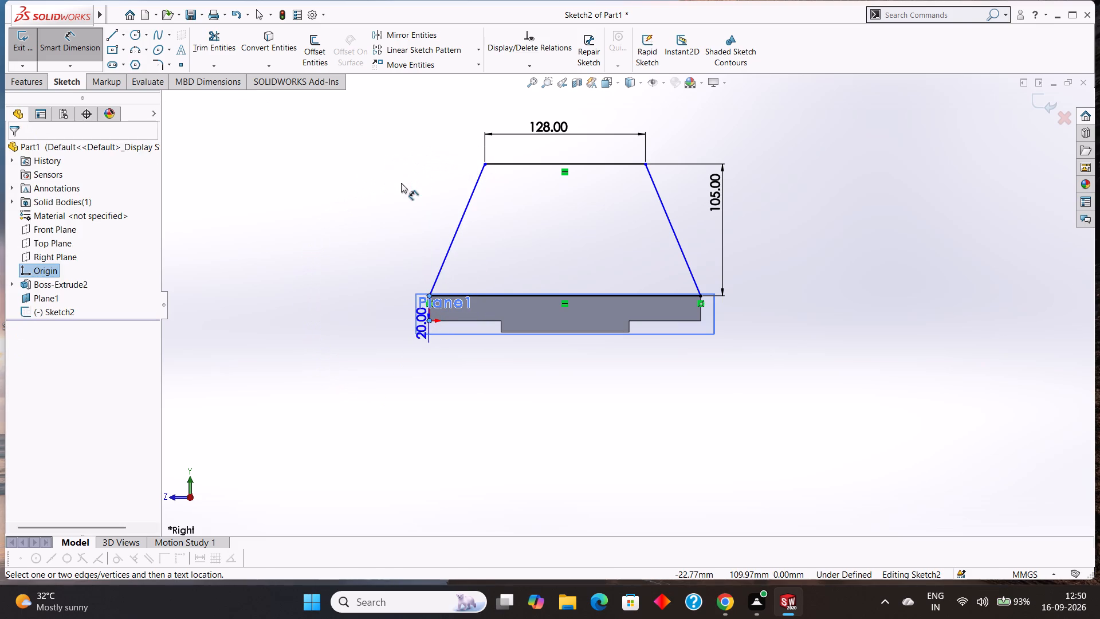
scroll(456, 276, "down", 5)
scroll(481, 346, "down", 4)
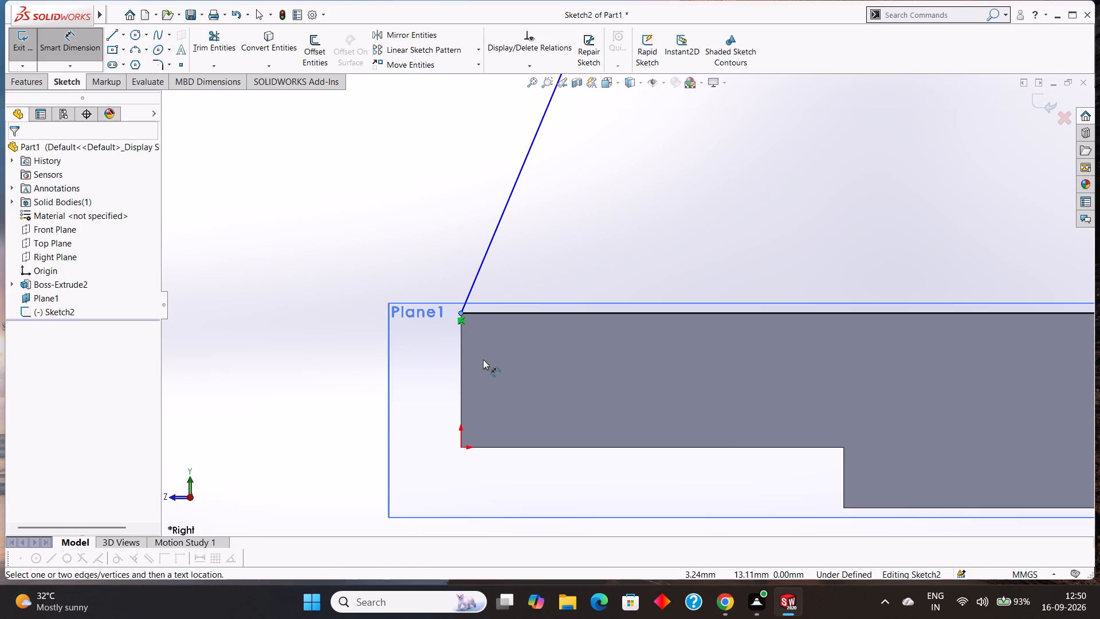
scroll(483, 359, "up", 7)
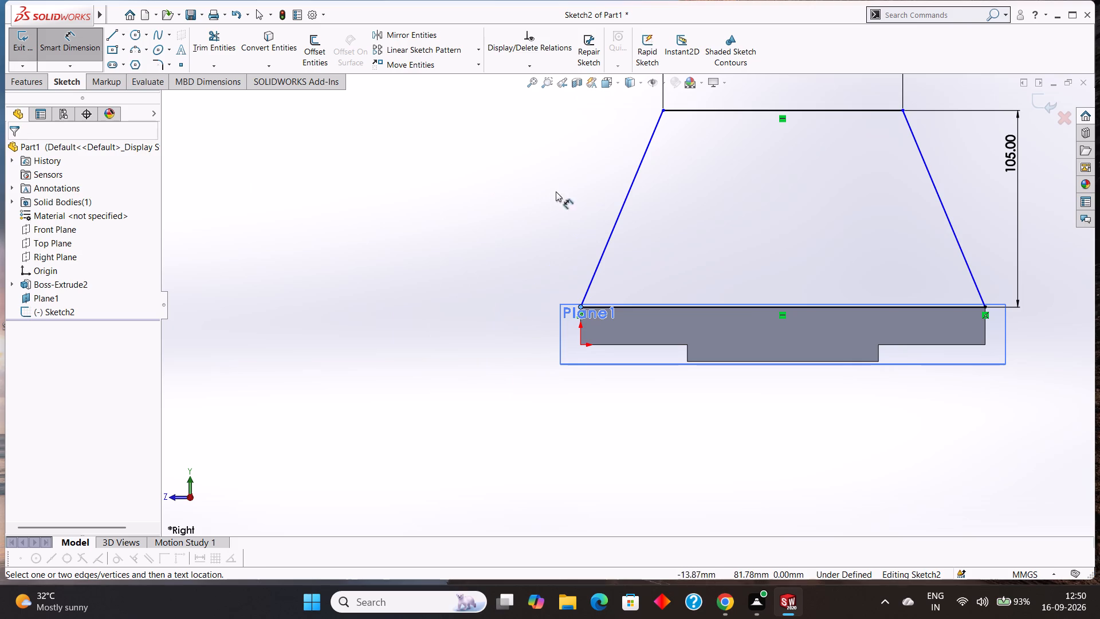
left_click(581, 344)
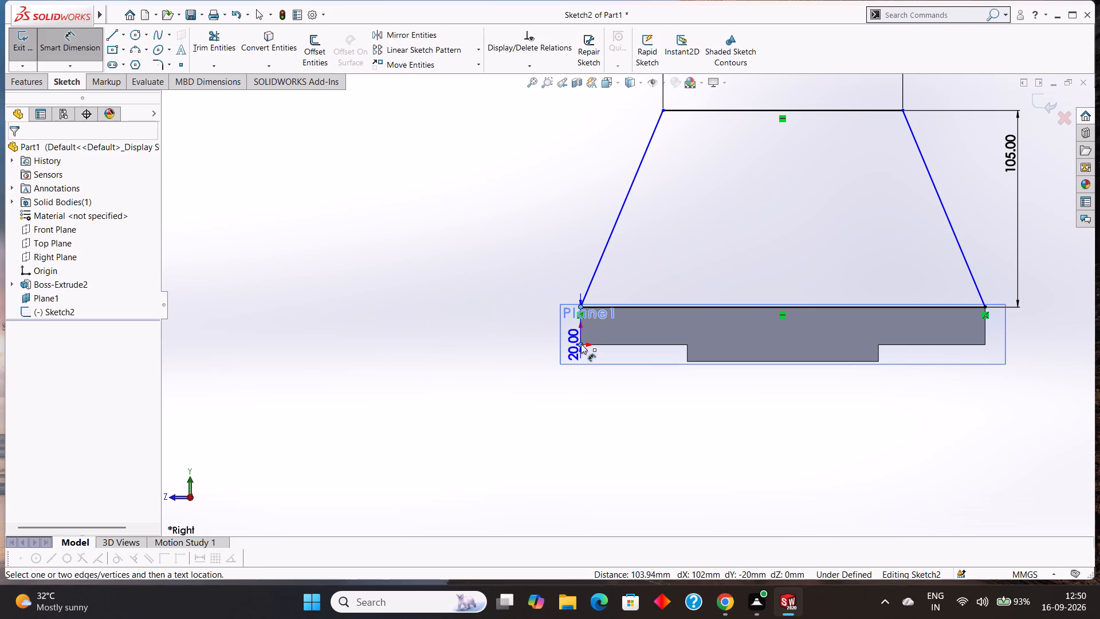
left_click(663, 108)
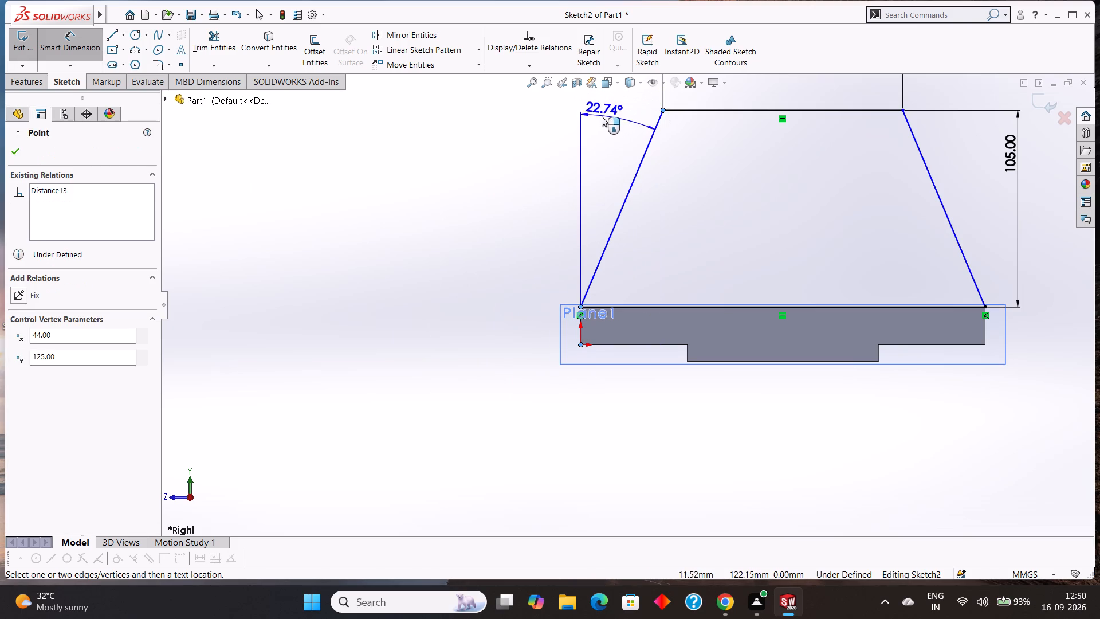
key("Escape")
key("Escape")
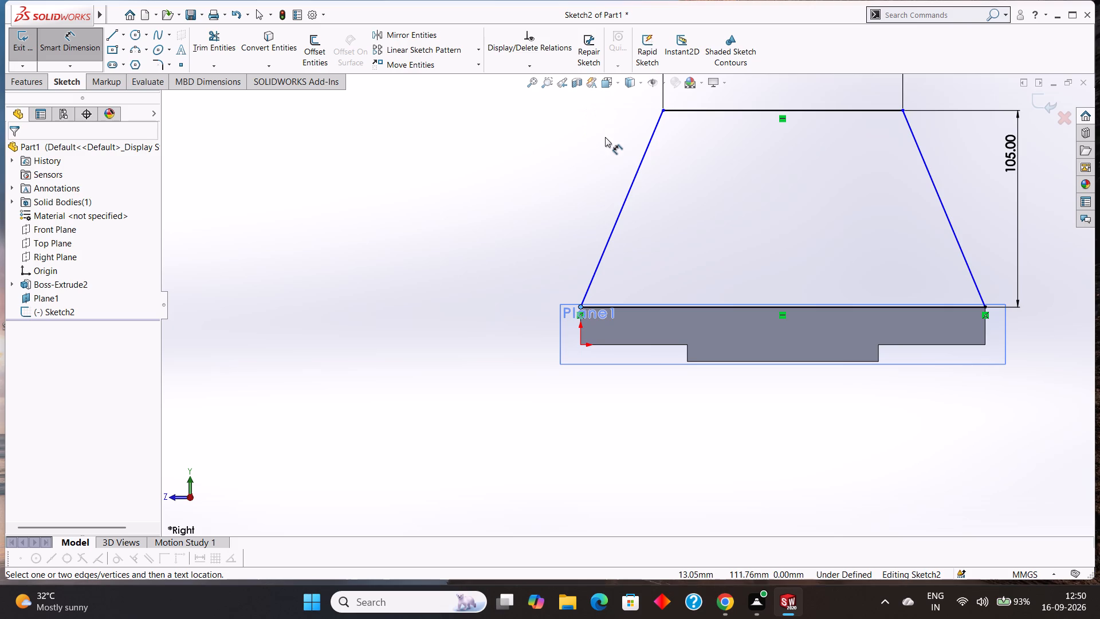
Delete the 105 mm height dimension from the tapered profile.
scroll(604, 192, "up", 2)
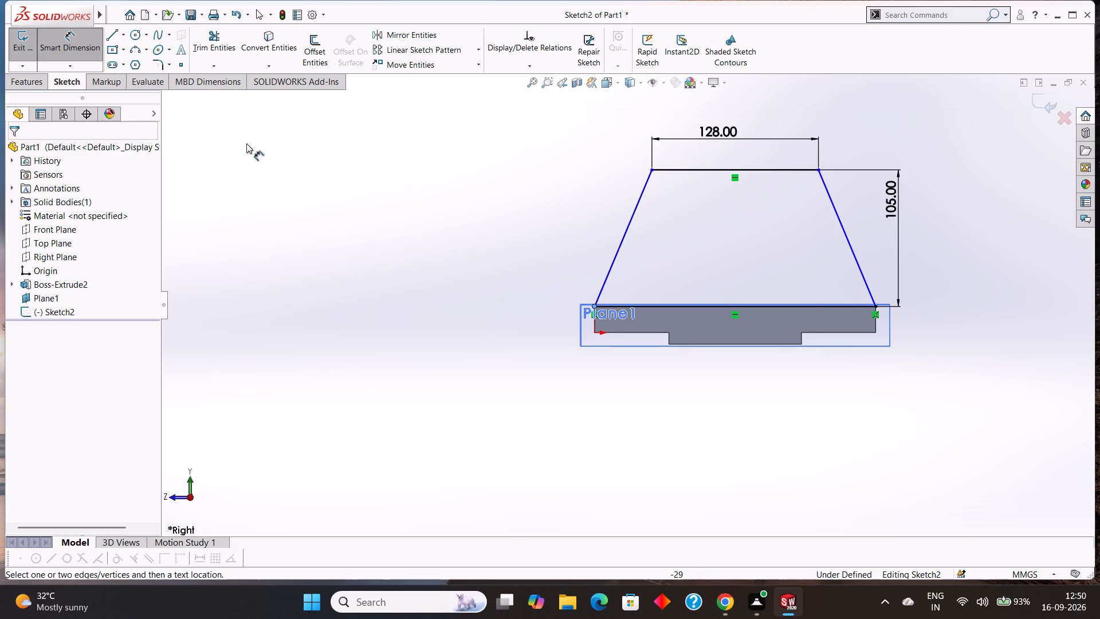
key("Escape")
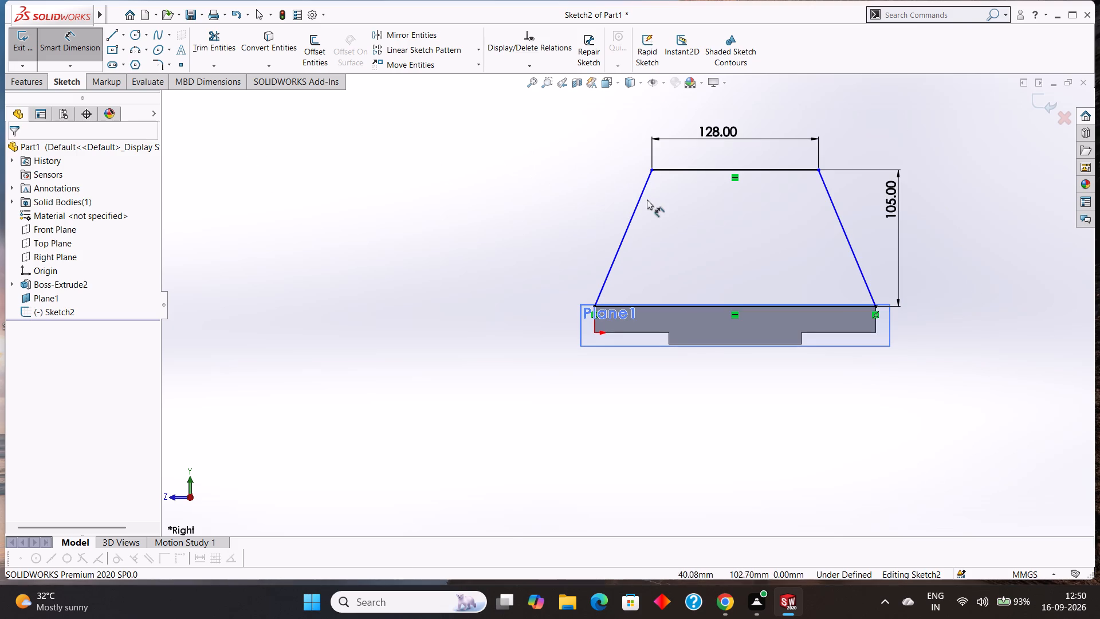
scroll(845, 332, "down", 1)
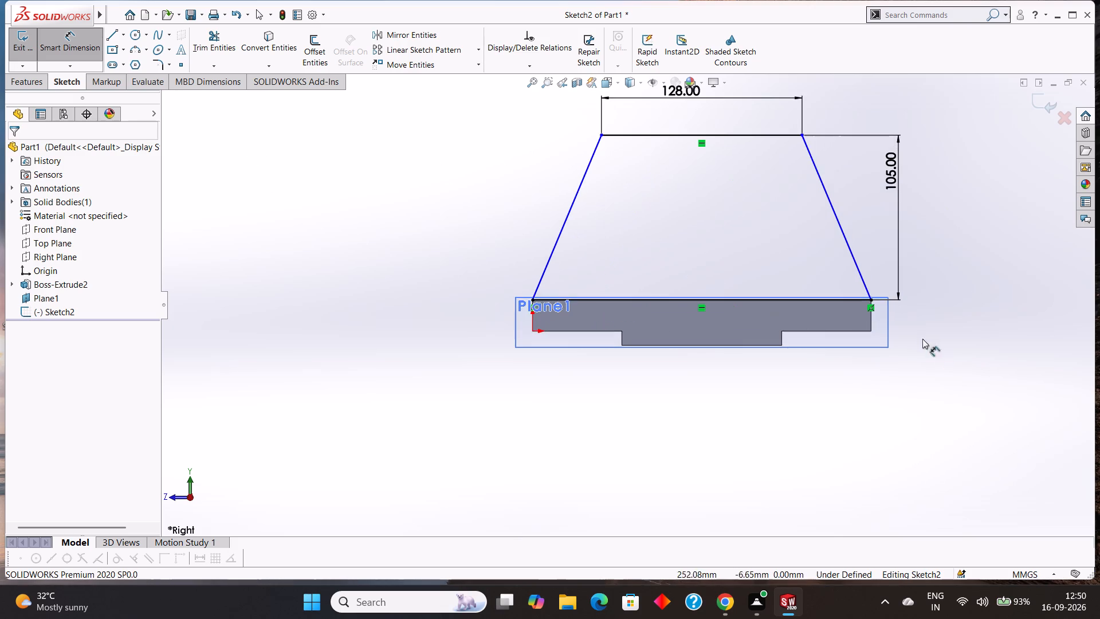
scroll(909, 331, "down", 3)
scroll(805, 289, "up", 3)
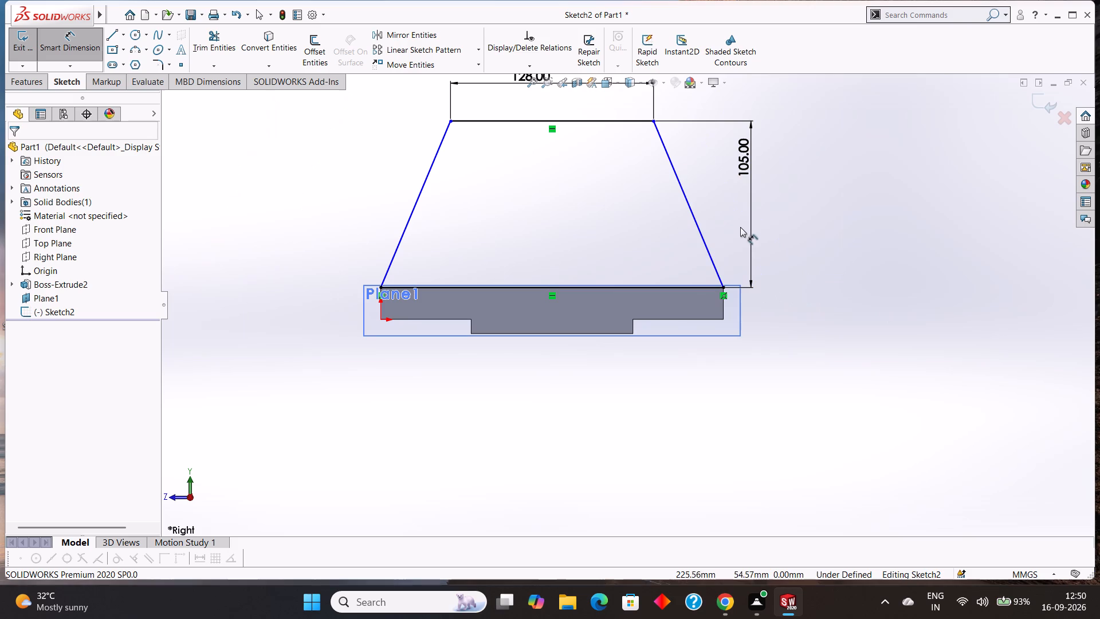
right_click(742, 153)
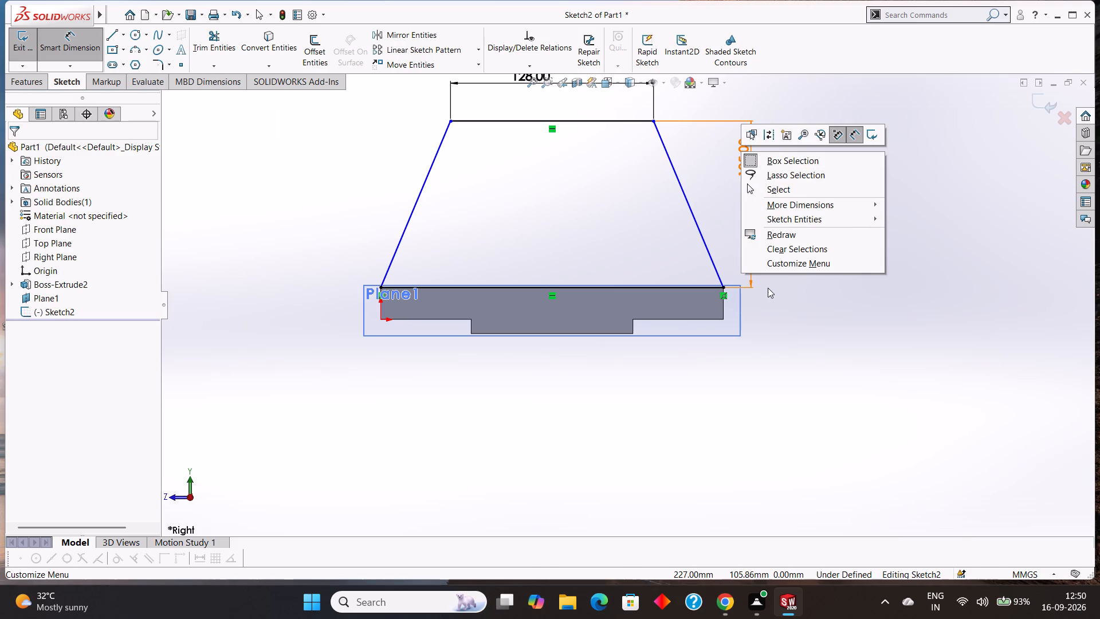
left_click(780, 192)
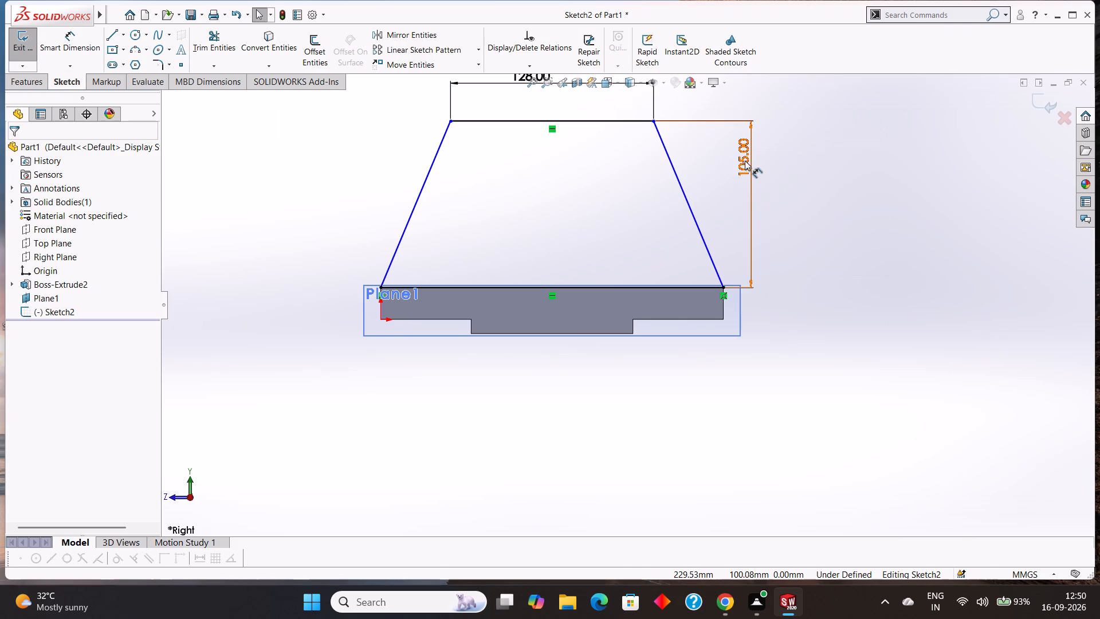
right_click(745, 160)
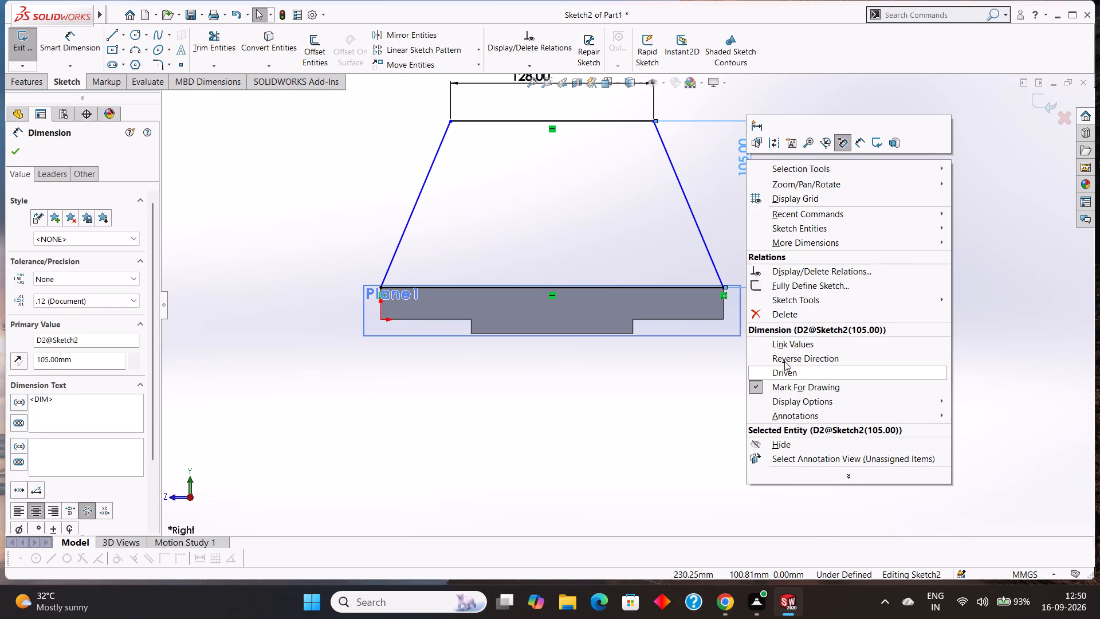
left_click(780, 316)
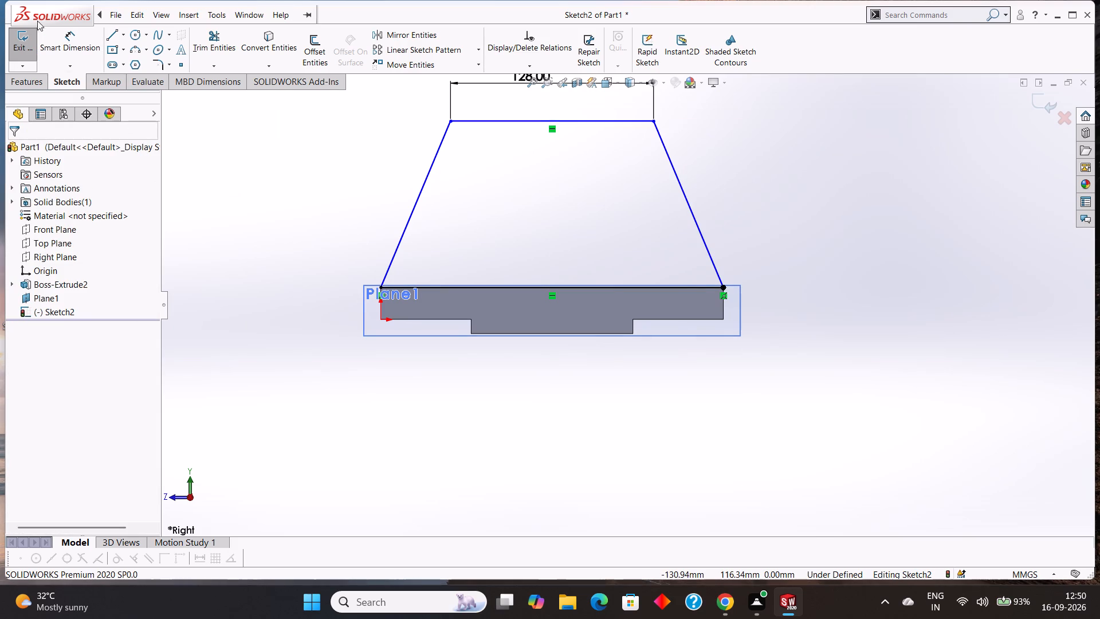
Dimension the profile's upper origin-side corner at a vertical distance of 125 mm from the origin.
left_click(49, 37)
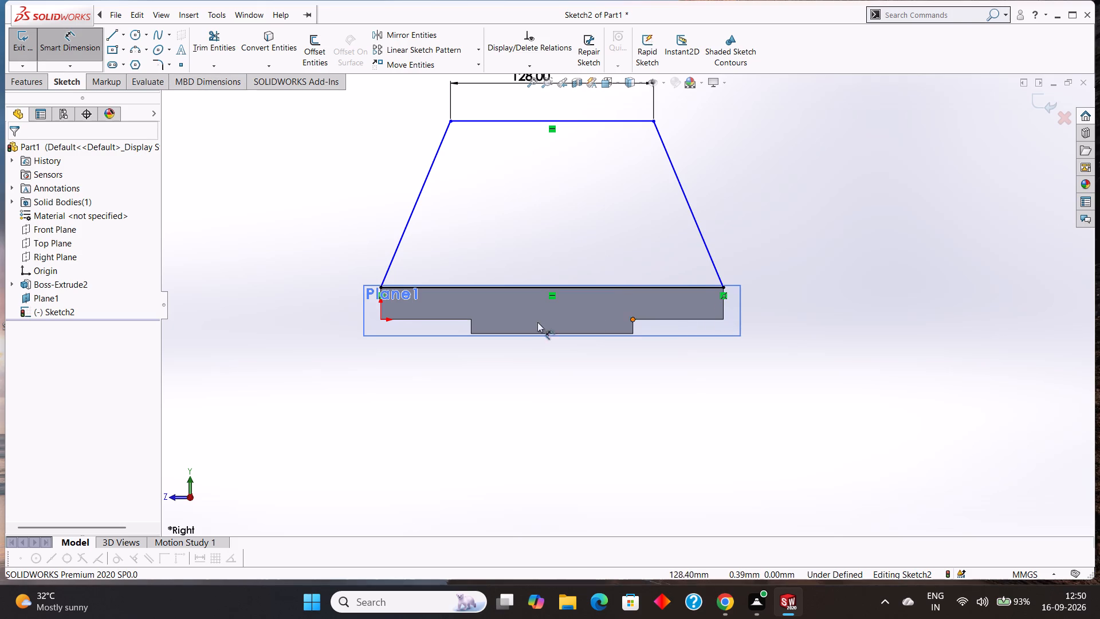
left_click(383, 319)
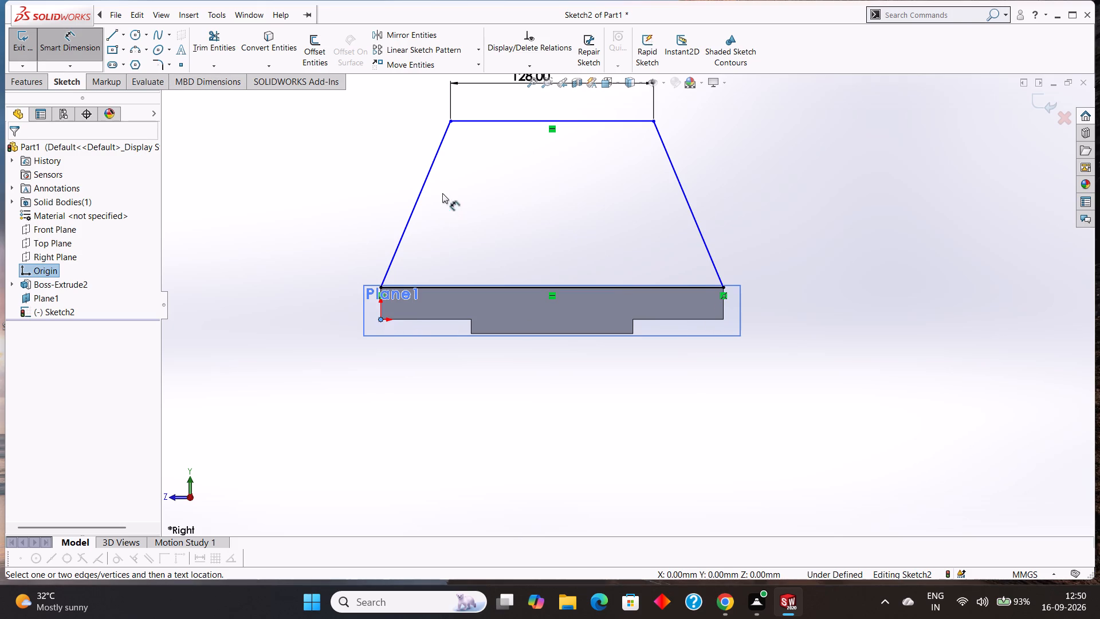
left_click(448, 122)
left_click(321, 144)
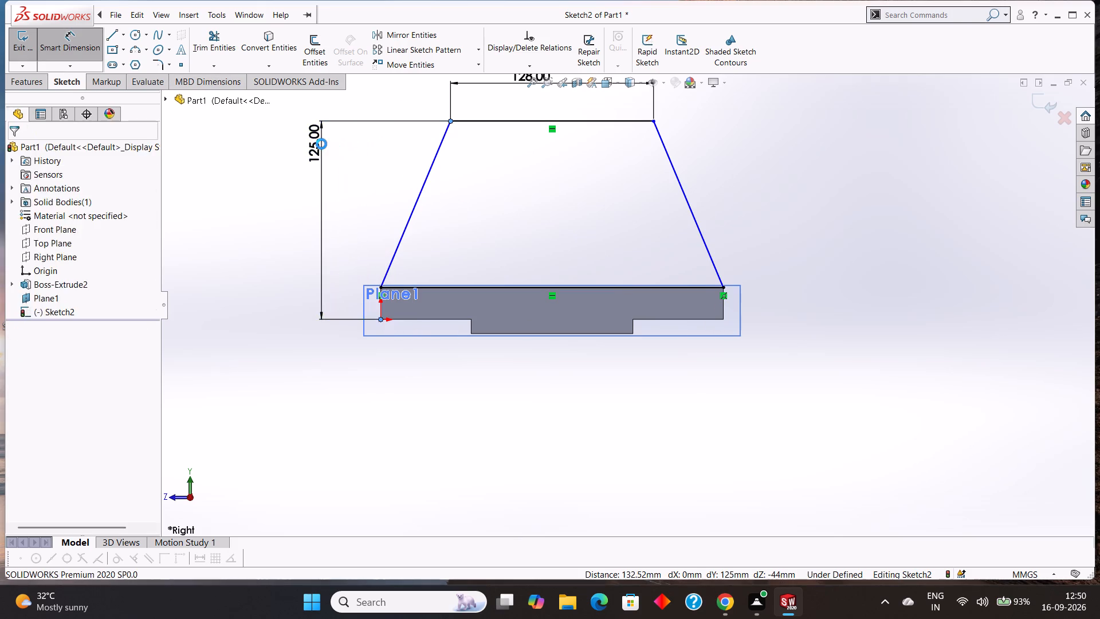
left_click(275, 131)
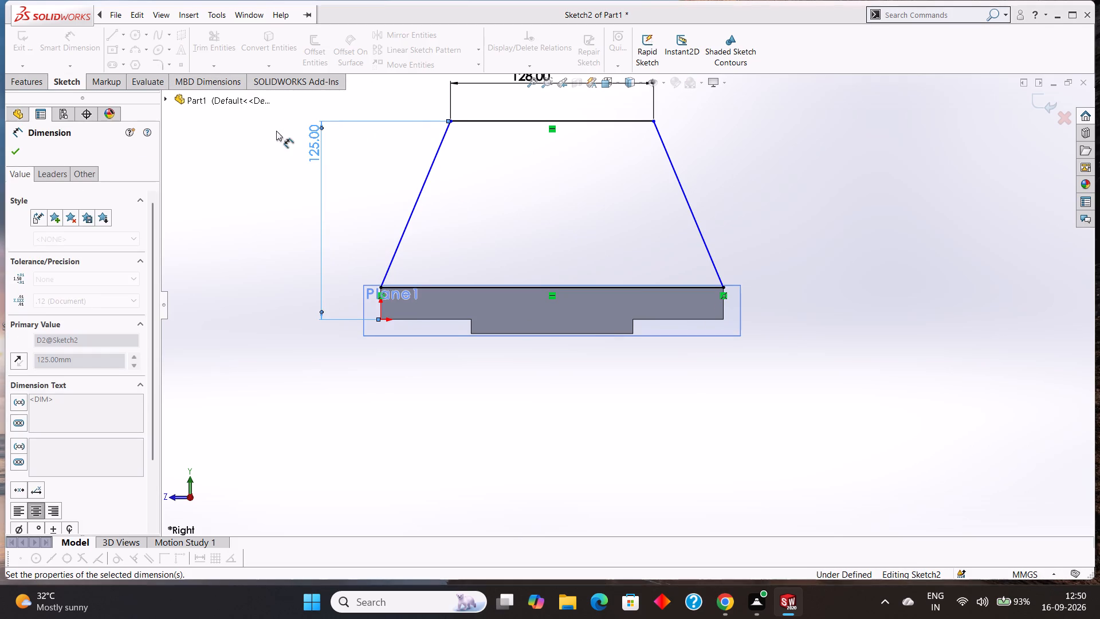
Dimension the profile's upper origin-side corner at a horizontal distance of 44 mm from the origin.
left_click(381, 318)
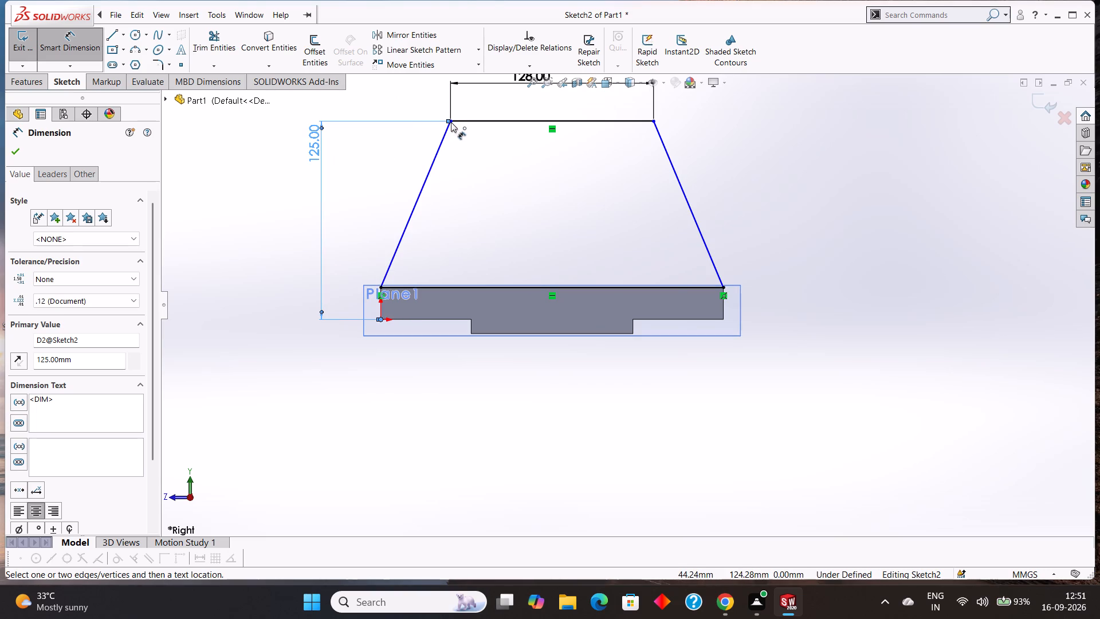
left_click(451, 122)
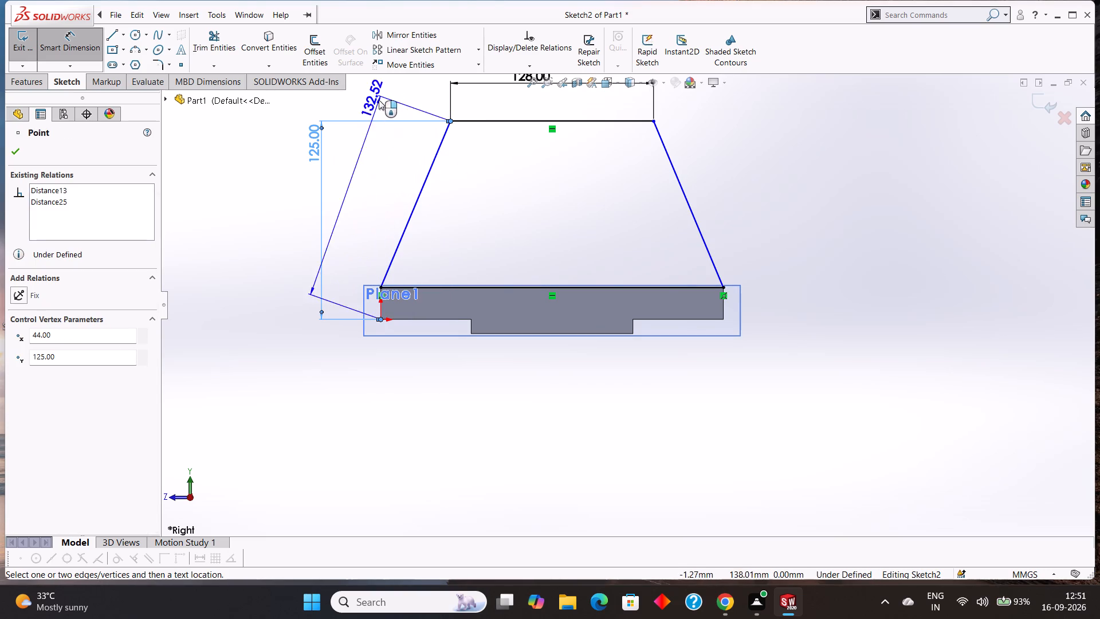
left_click(404, 100)
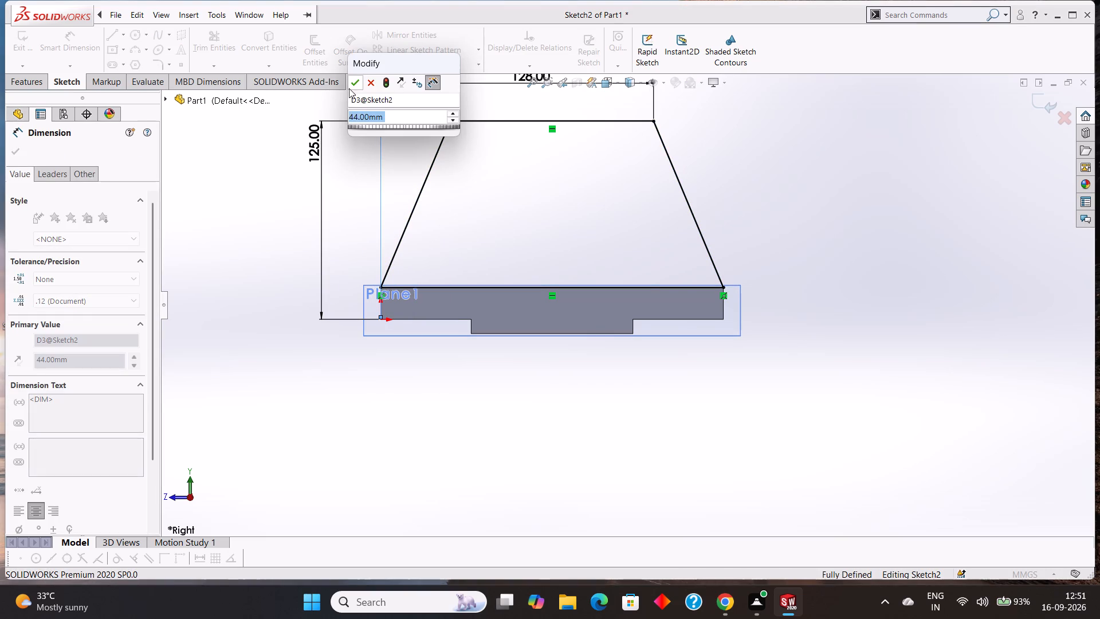
left_click(350, 85)
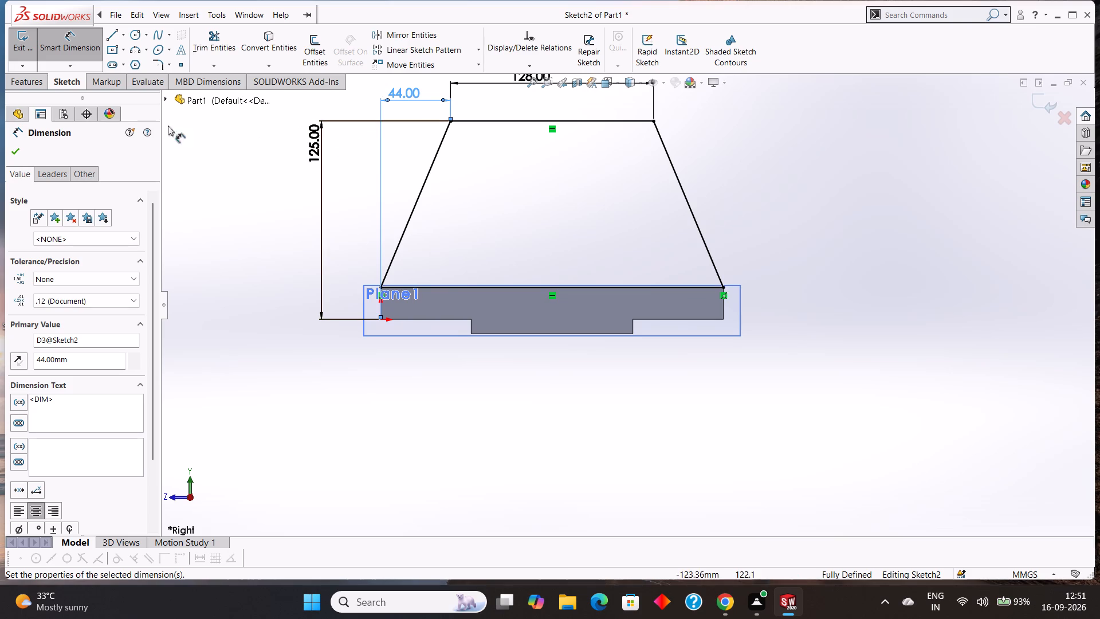
left_click(20, 151)
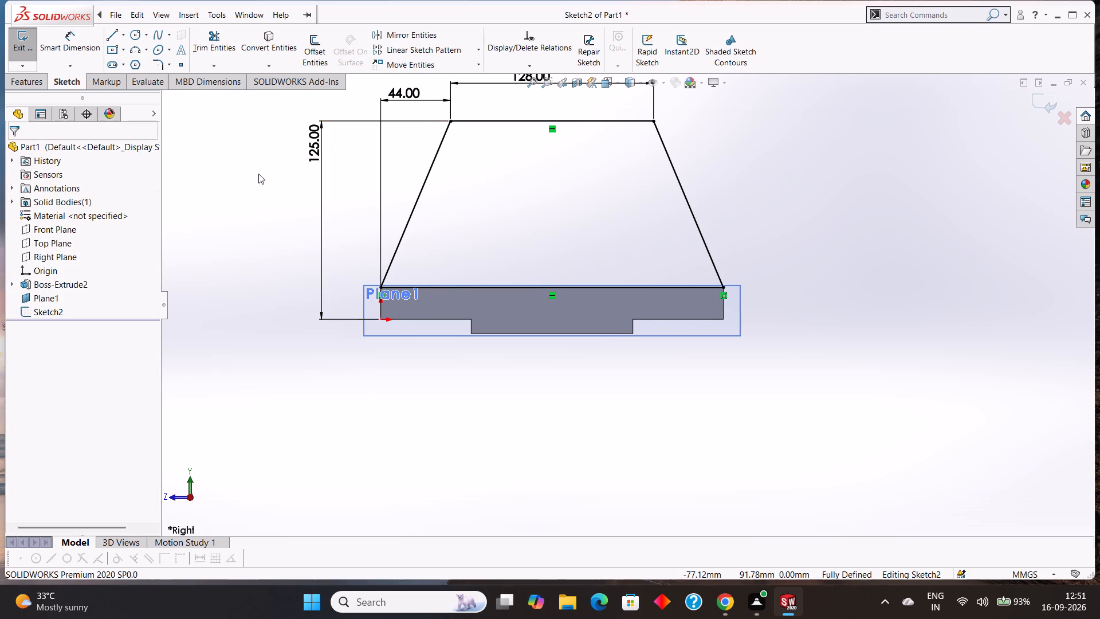
Extrude the tapered profile as a blind boss 20 mm deep, merged with the stepped base.
scroll(258, 174, "up", 2)
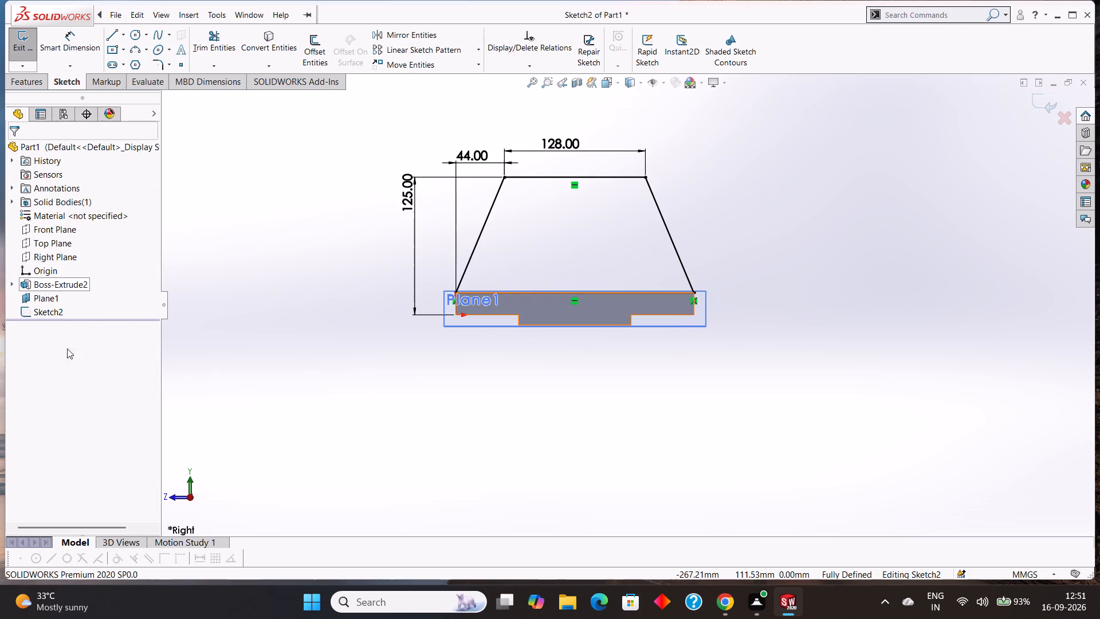
left_click(41, 297)
left_click(65, 283)
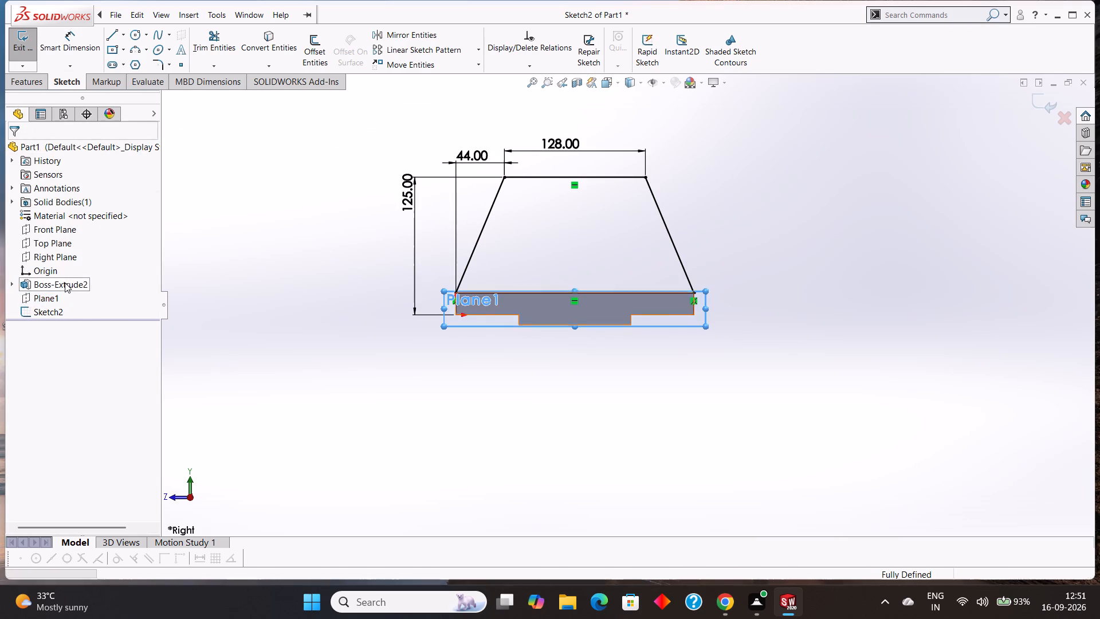
middle_click_drag(739, 217, 729, 261)
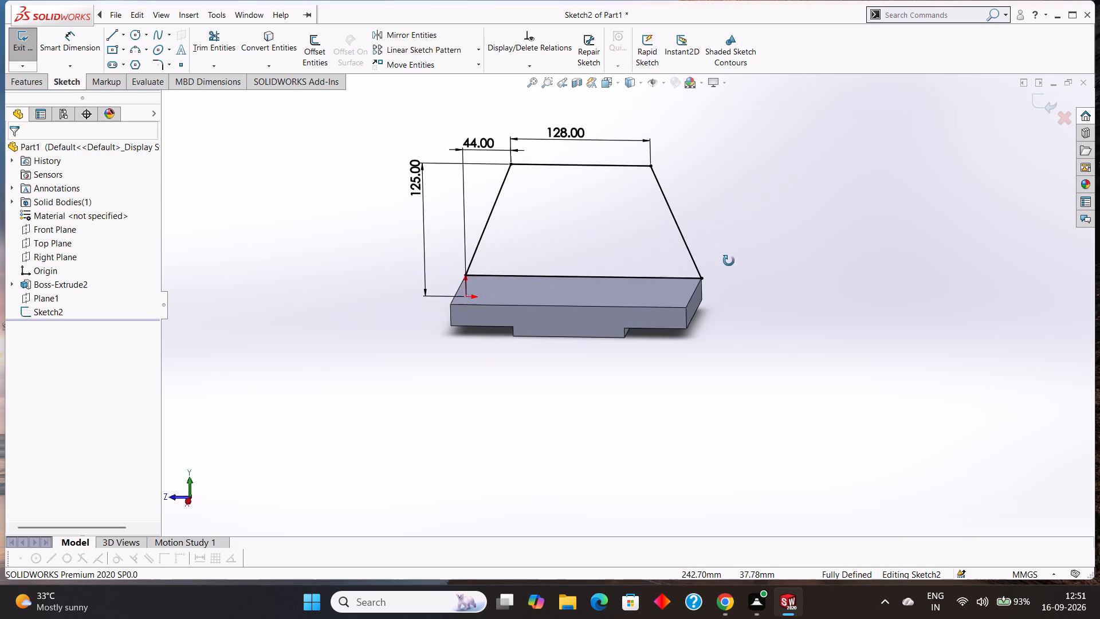
middle_click_drag(729, 261, 726, 266)
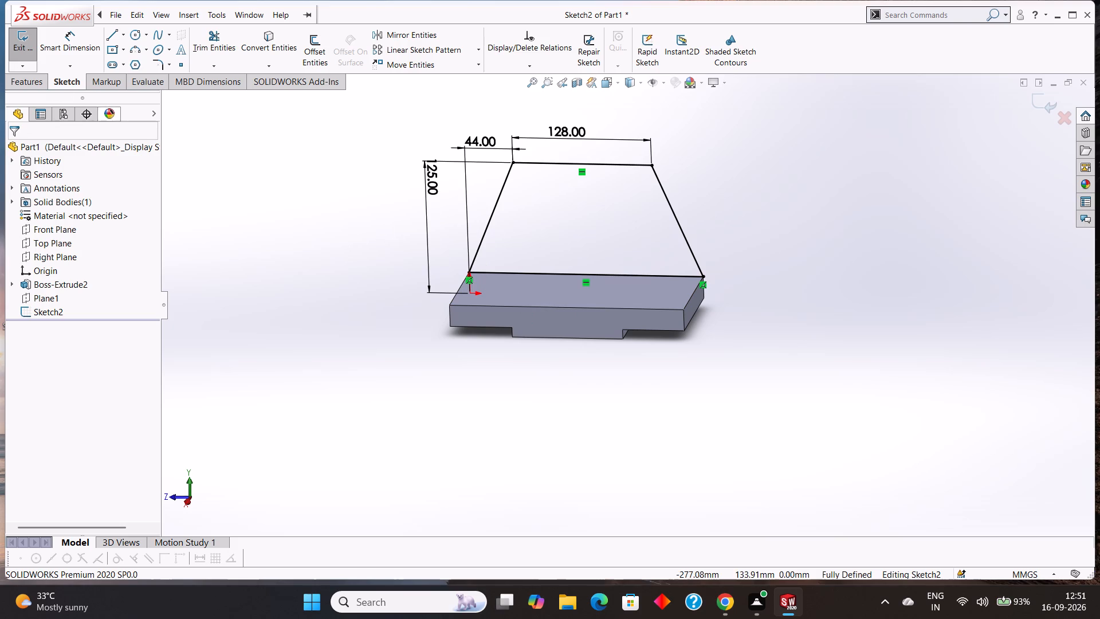
left_click(32, 81)
left_click(32, 48)
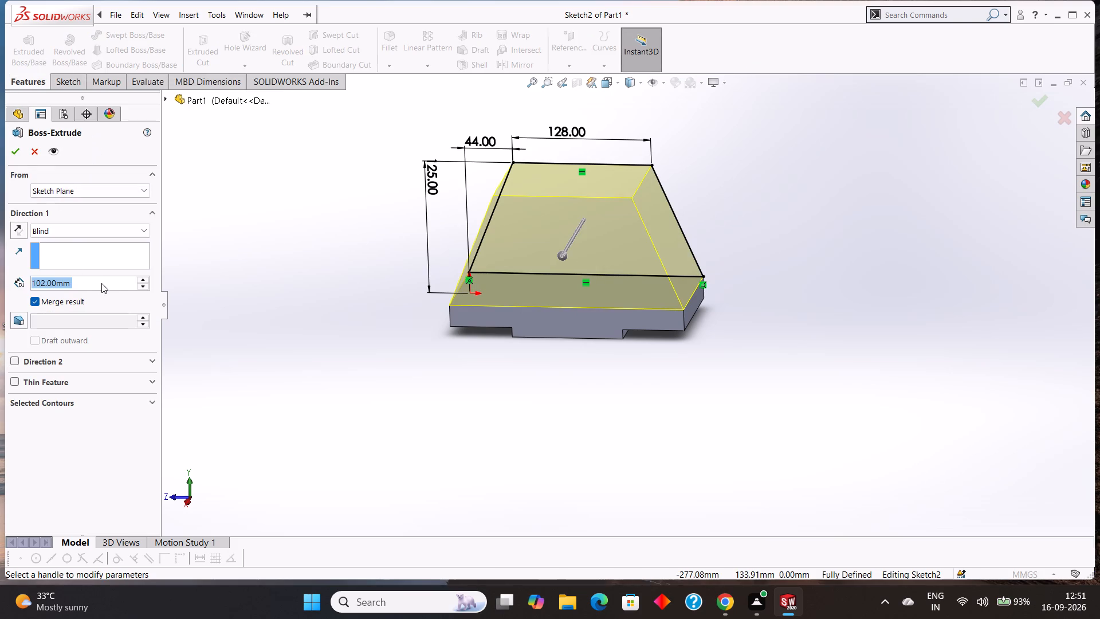
type("20")
key("Return")
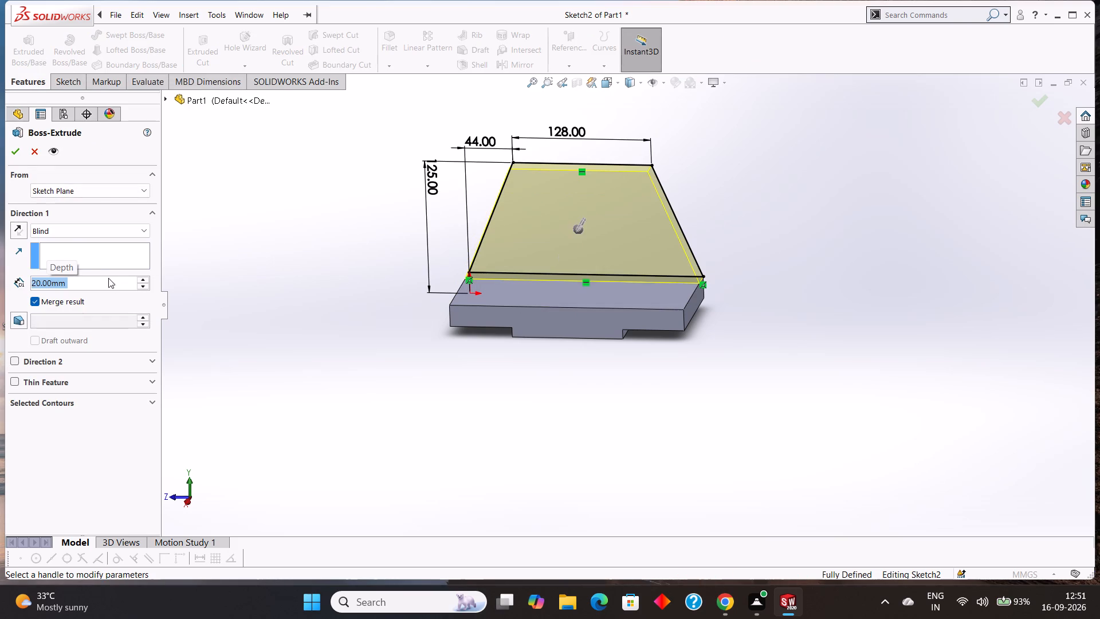
left_click(14, 155)
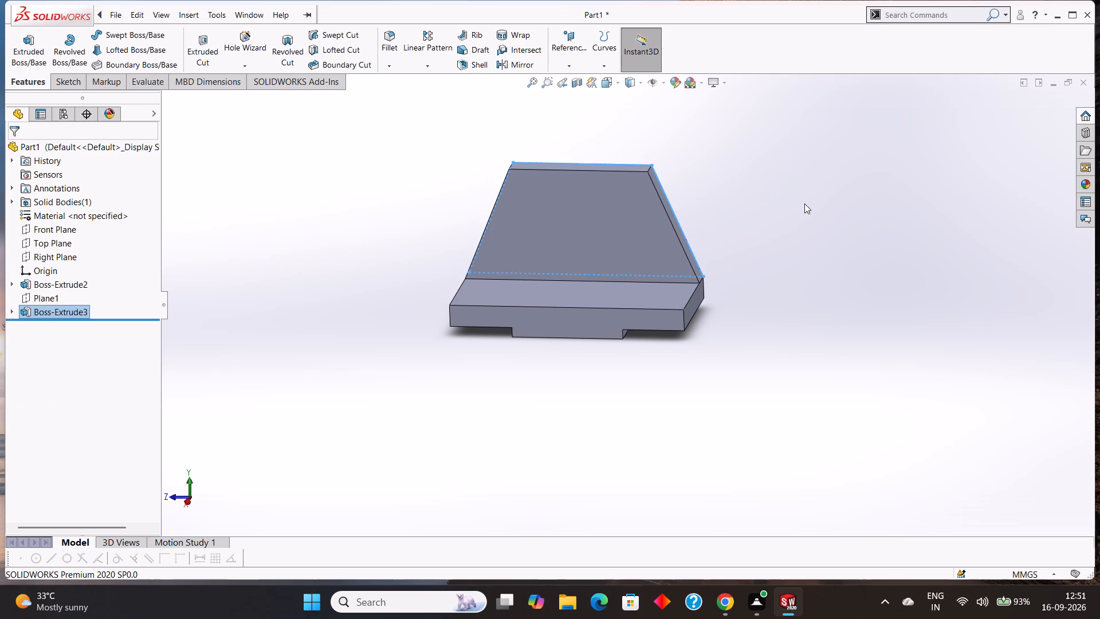
Examine the tapered upright and its junction with the stepped base from several angles and distances.
left_click(806, 203)
scroll(812, 220, "up", 1)
middle_click_drag(814, 234, 814, 249)
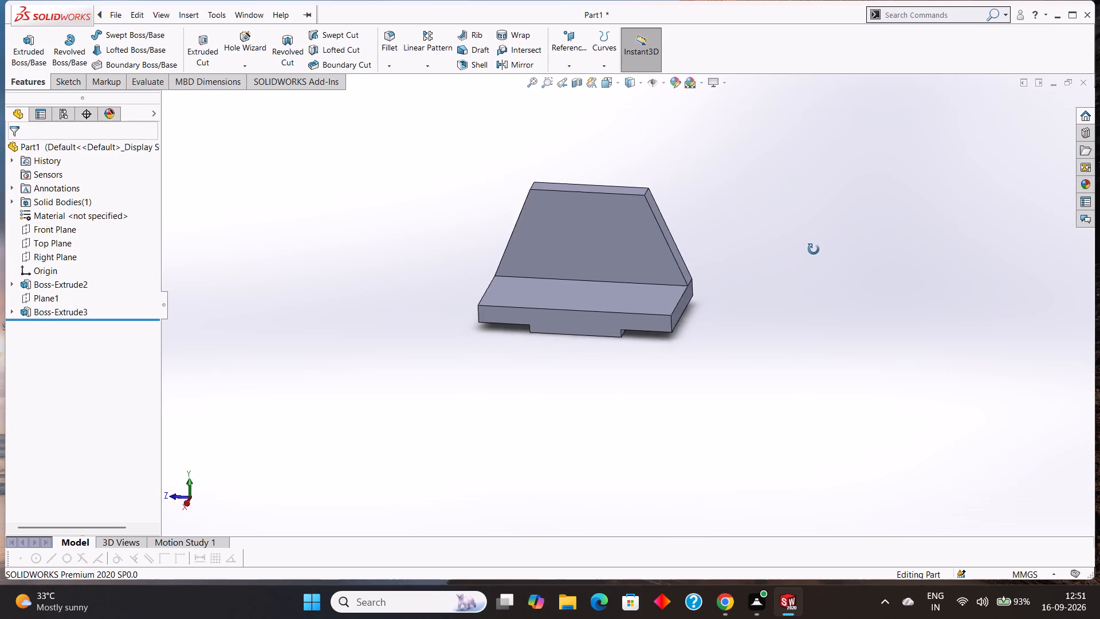
middle_click_drag(814, 249, 820, 242)
scroll(598, 207, "down", 2)
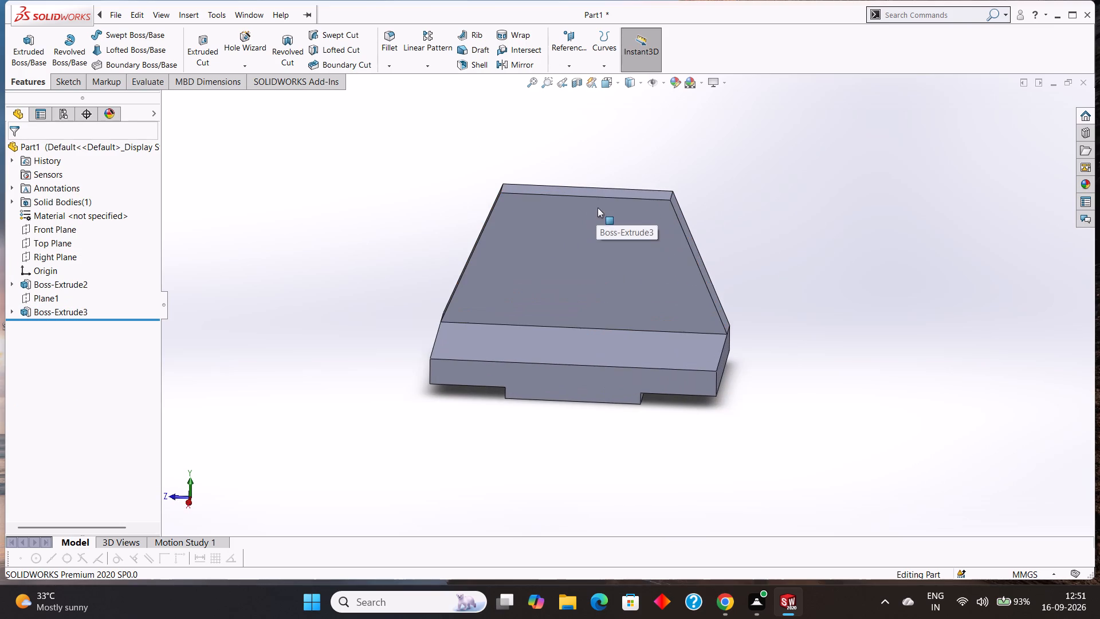
scroll(598, 207, "down", 2)
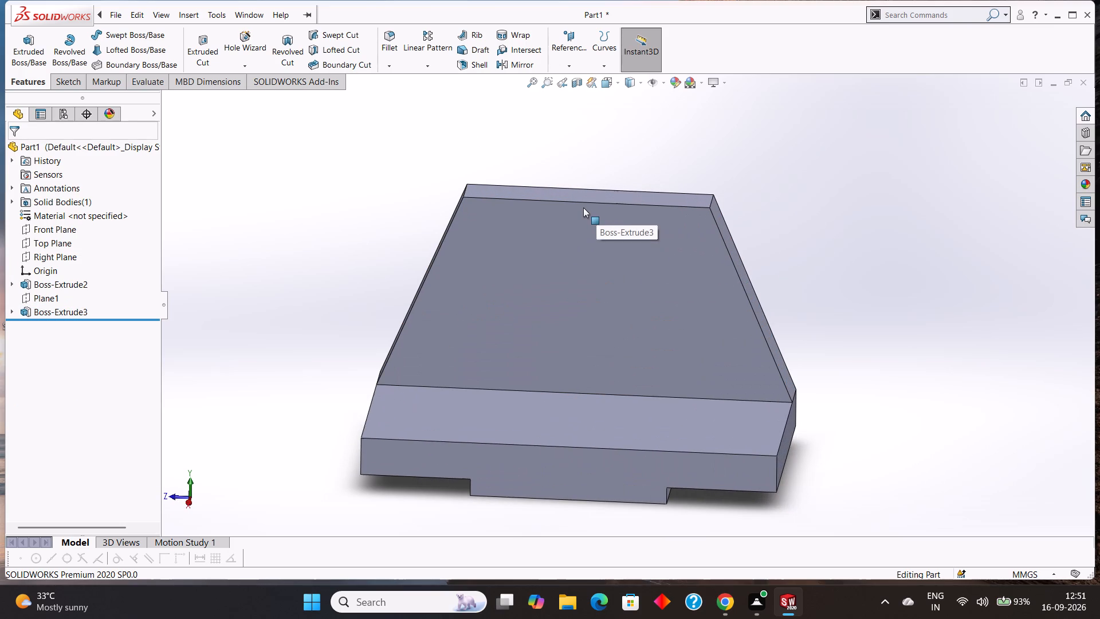
scroll(583, 208, "down", 1)
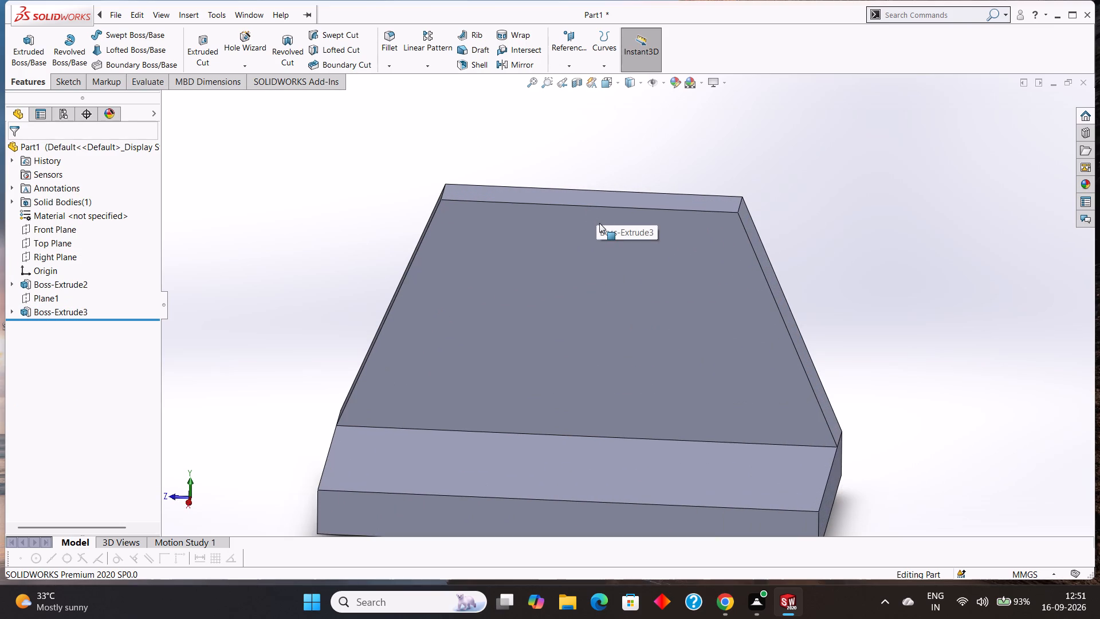
scroll(599, 223, "up", 3)
scroll(577, 256, "down", 1)
middle_click_drag(561, 285, 594, 298)
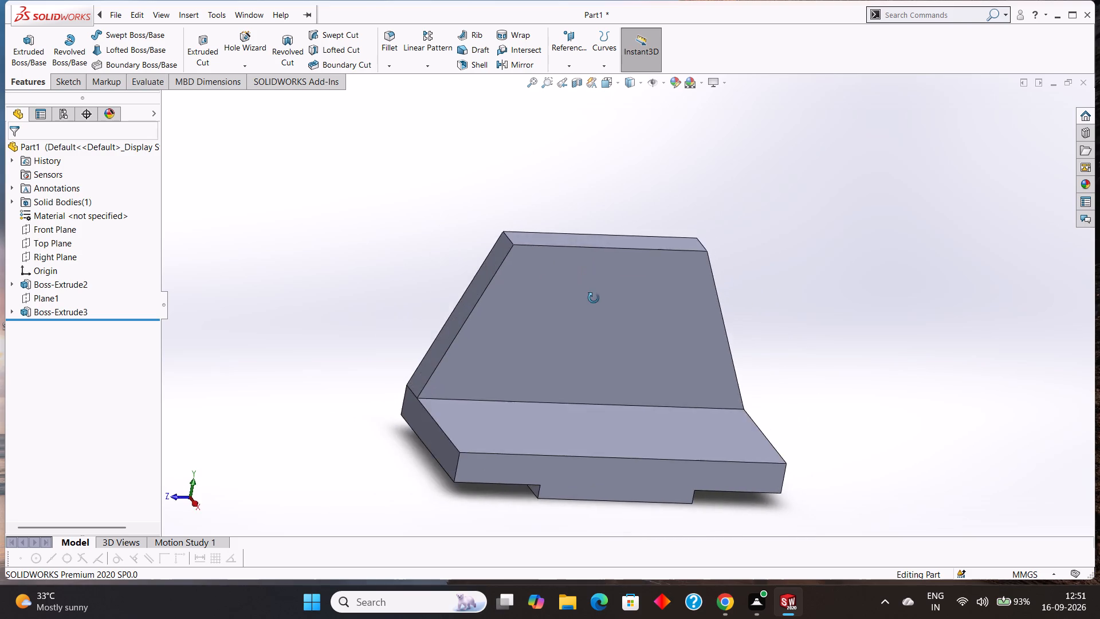
middle_click_drag(594, 298, 579, 280)
scroll(577, 297, "down", 1)
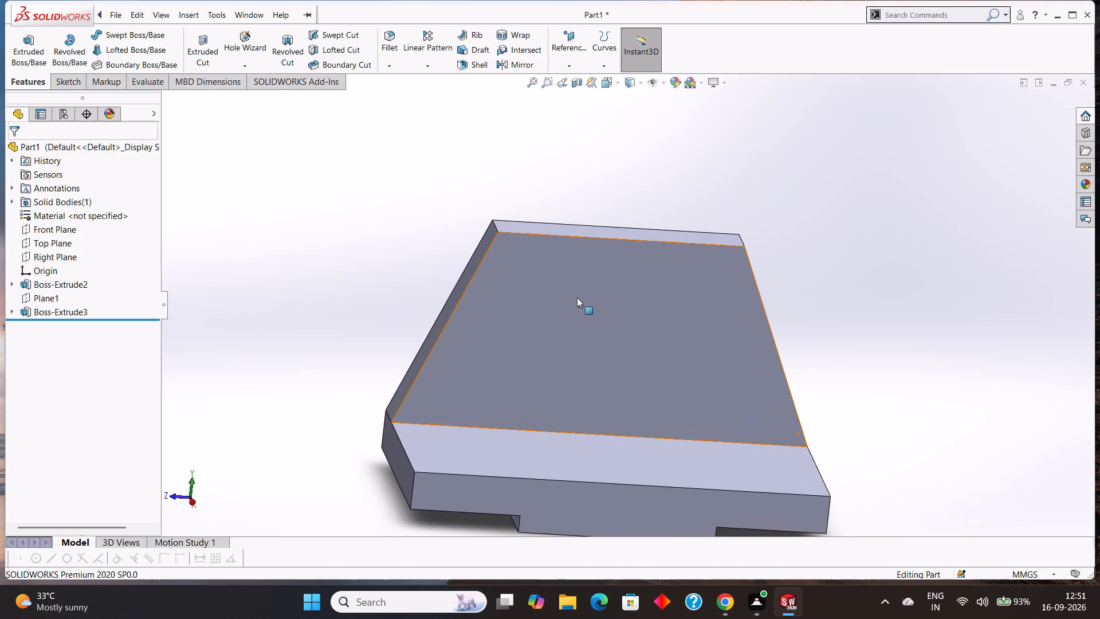
scroll(577, 297, "up", 2)
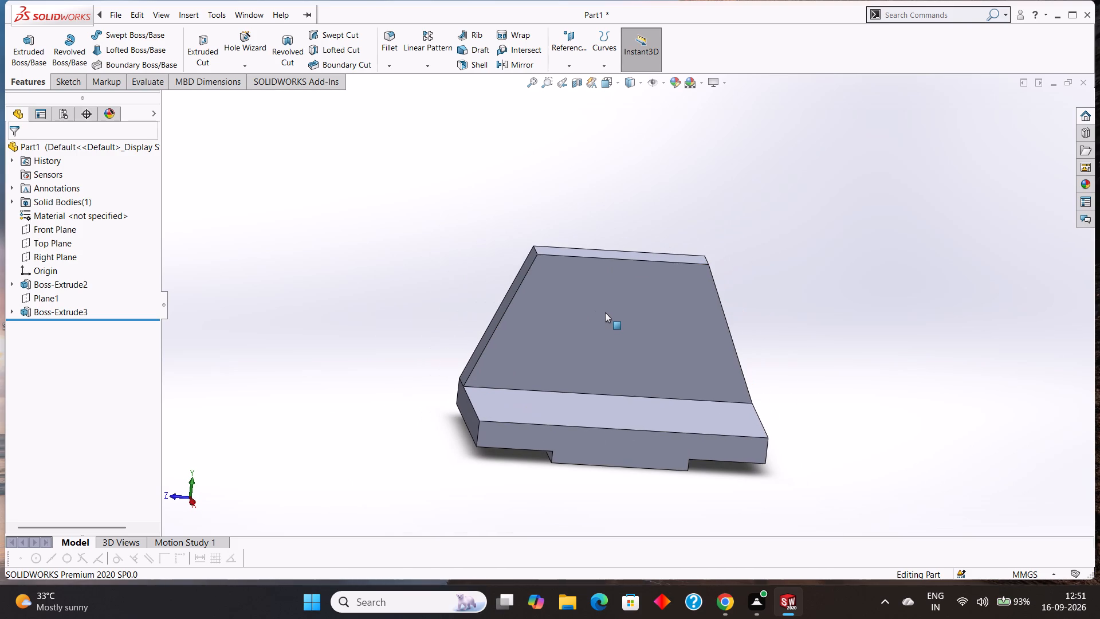
Start a new sketch on the upright's large front tapered face, viewed square to that face.
left_click(620, 322)
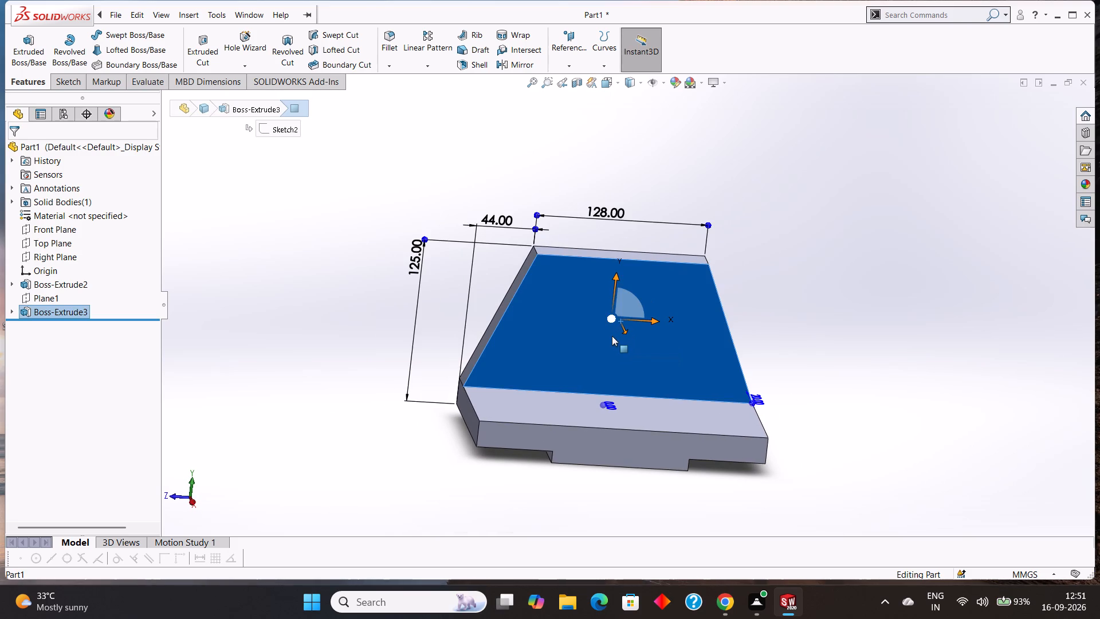
key("ctrl+8")
key("Escape")
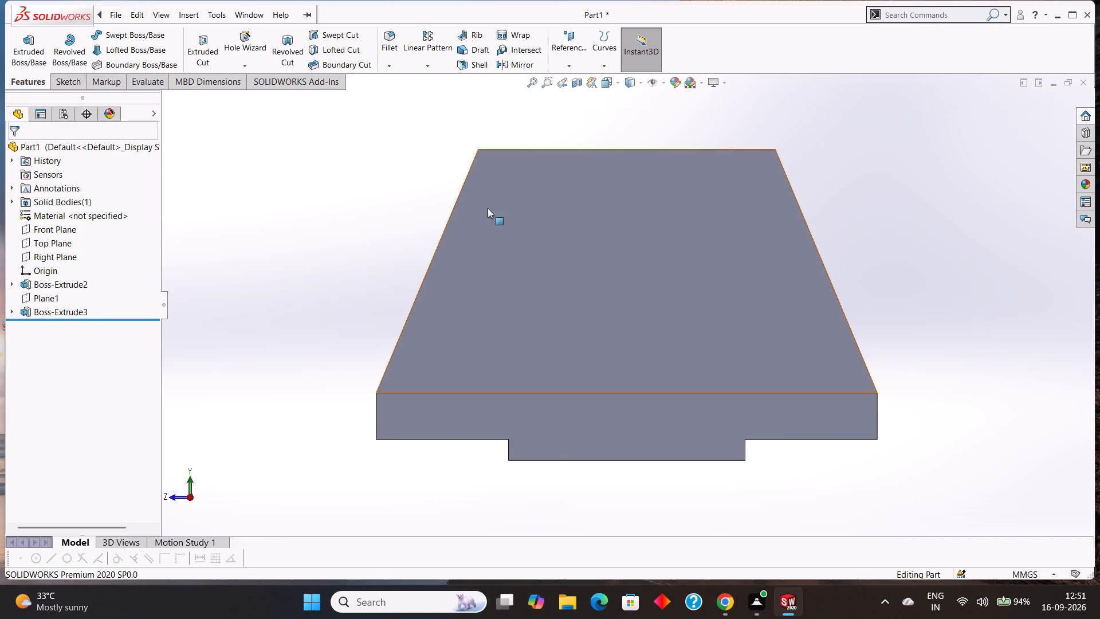
left_click(66, 83)
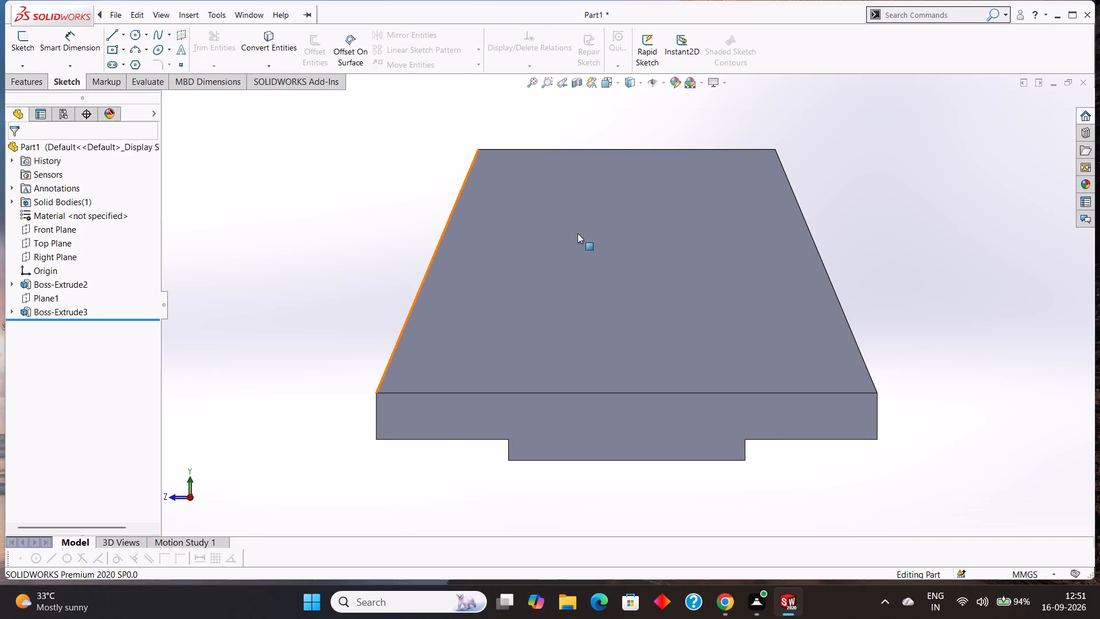
right_click(577, 233)
left_click(604, 221)
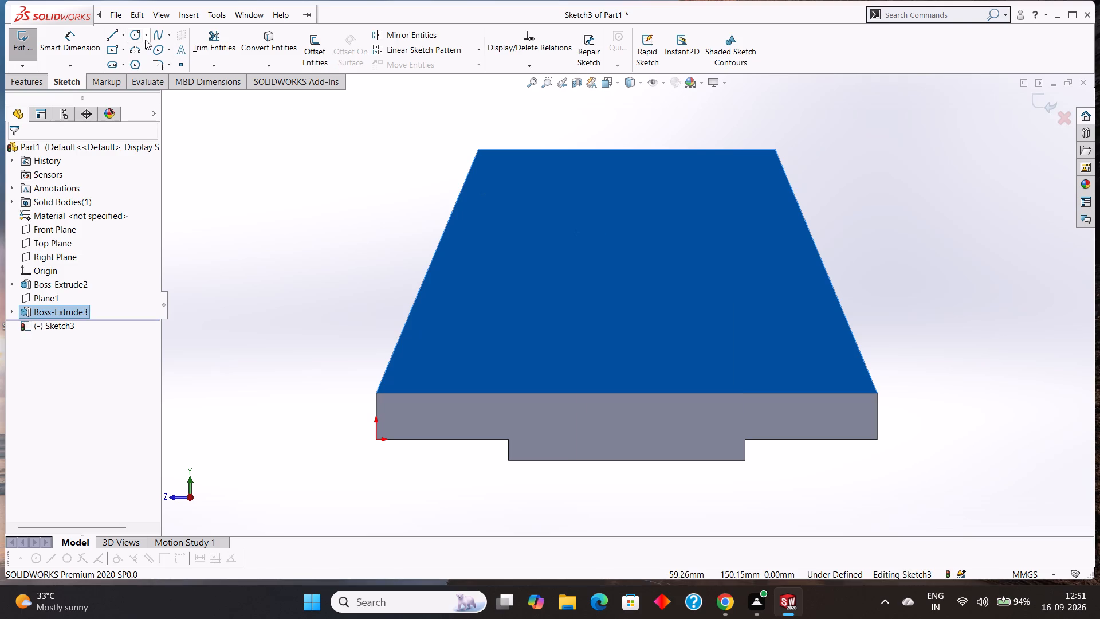
Sketch two concentric circles, radii about 10 mm and 17 mm, near the upper origin-side corner of the tapered face.
left_click(136, 37)
key("Escape")
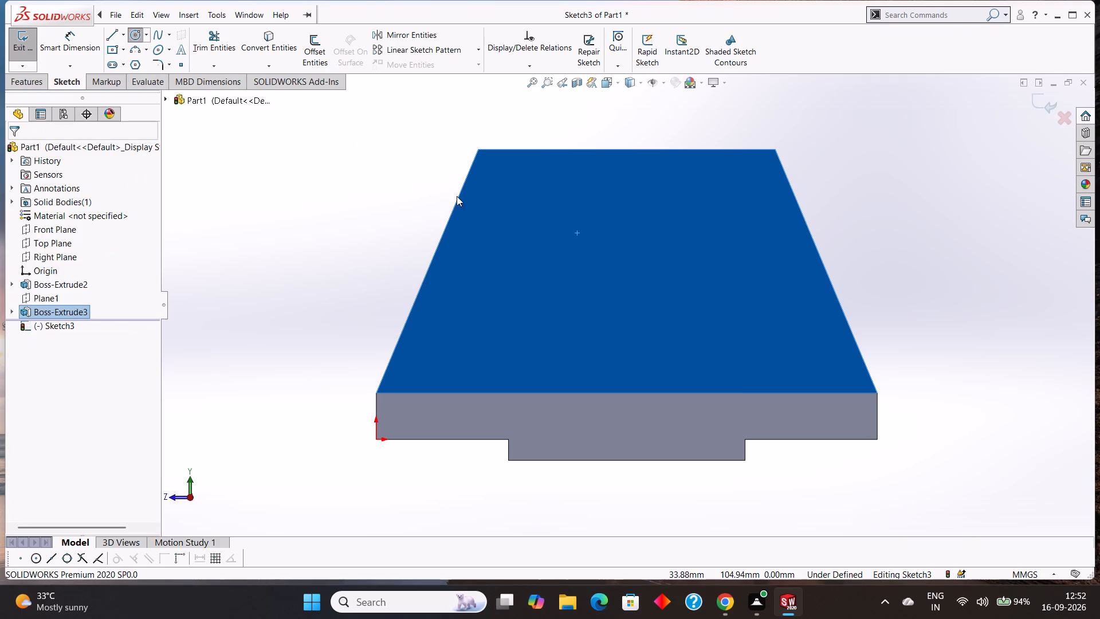
key("Escape")
left_click(135, 37)
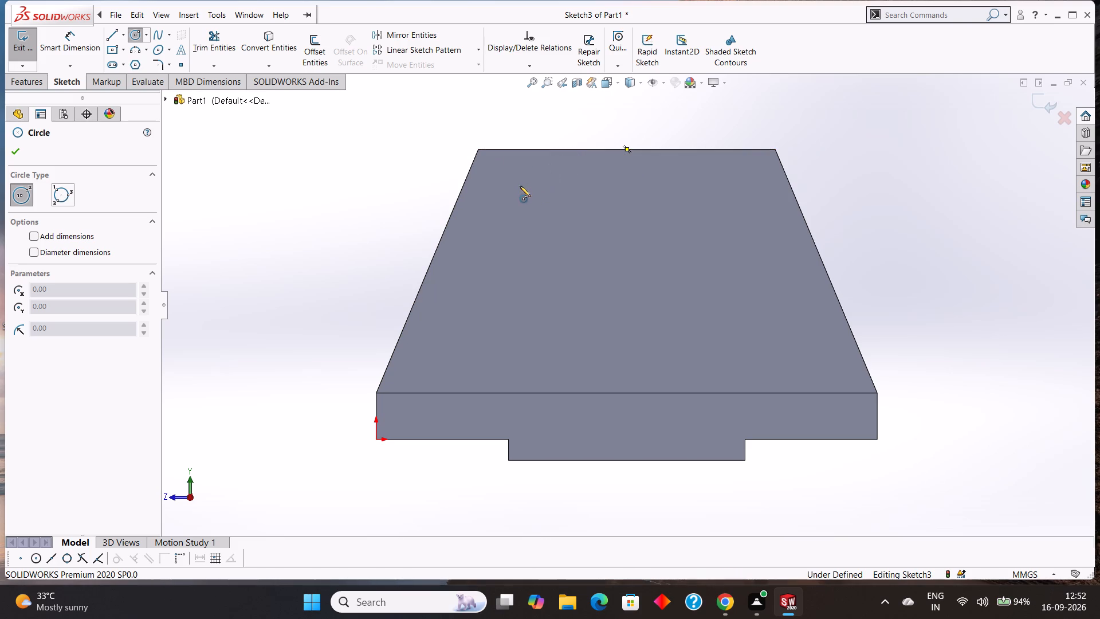
left_click(530, 201)
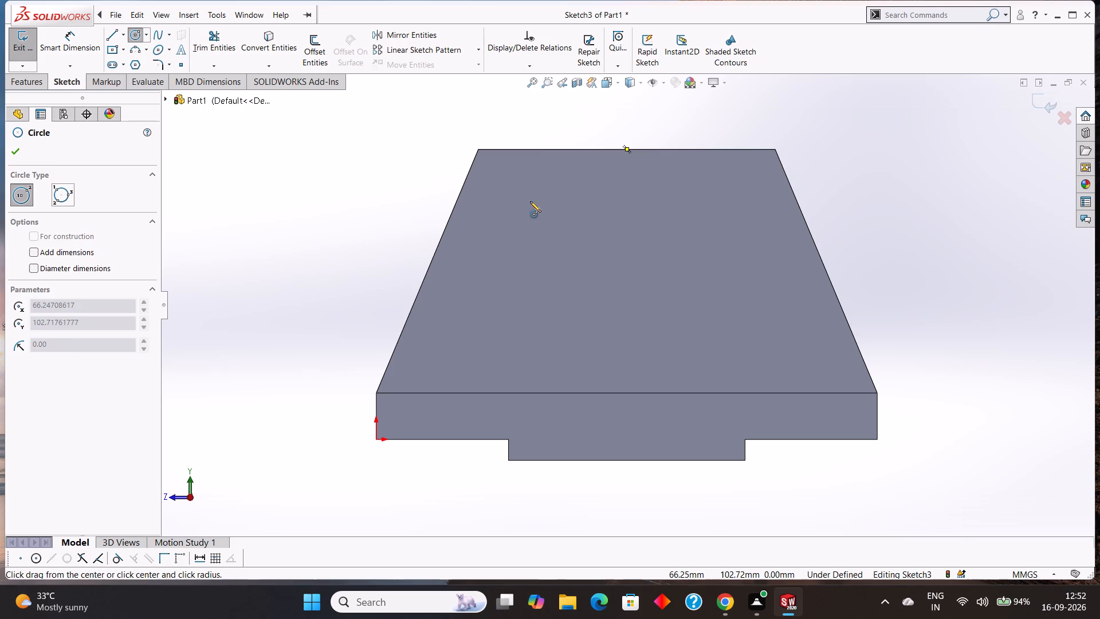
left_click(549, 213)
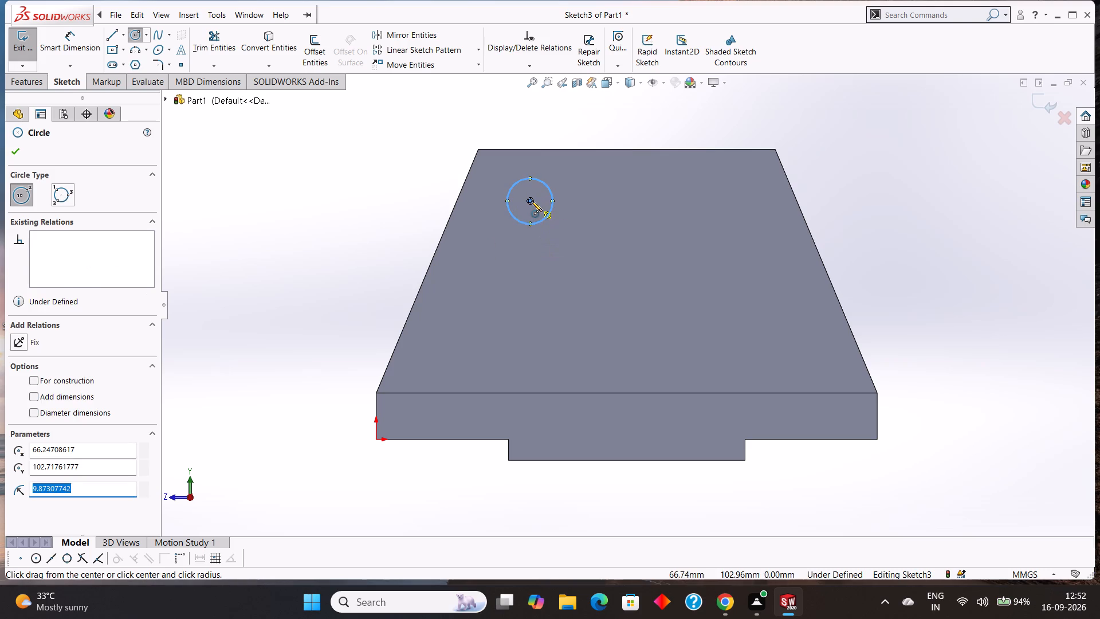
left_click(531, 200)
left_click(567, 218)
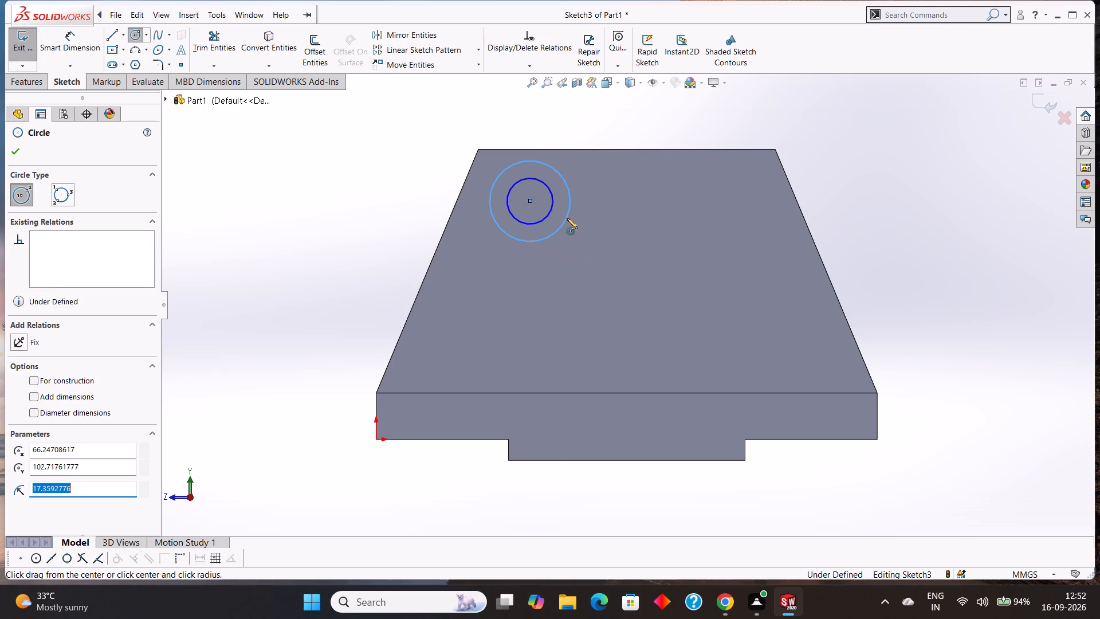
left_click(14, 152)
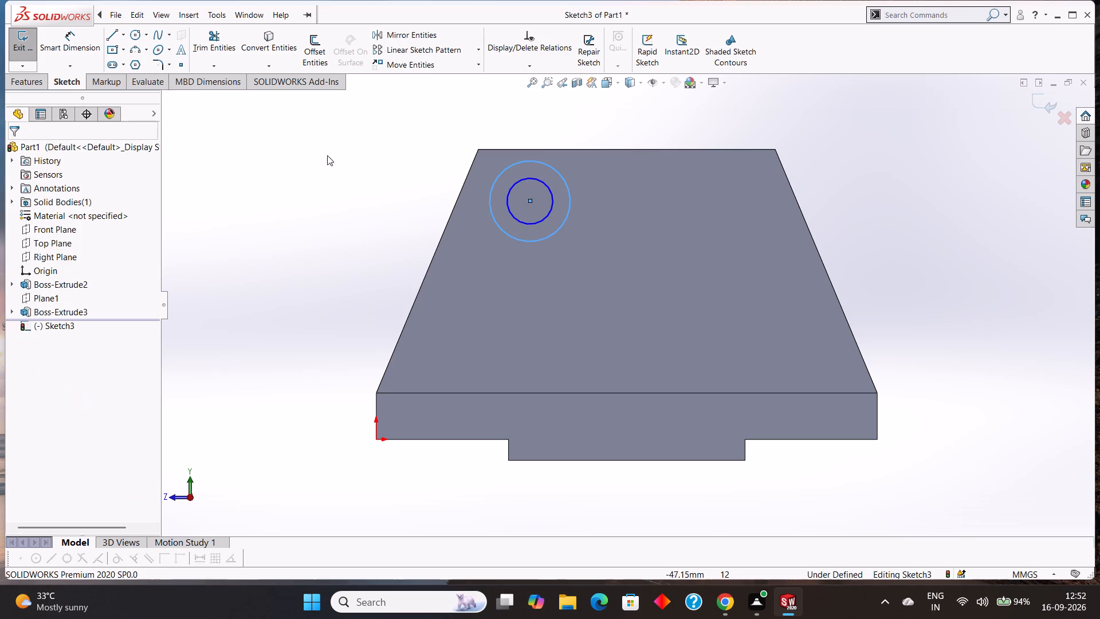
Dimension the circles' centre at a horizontal distance of 38 mm from the midpoint of the face's top edge.
left_click(80, 41)
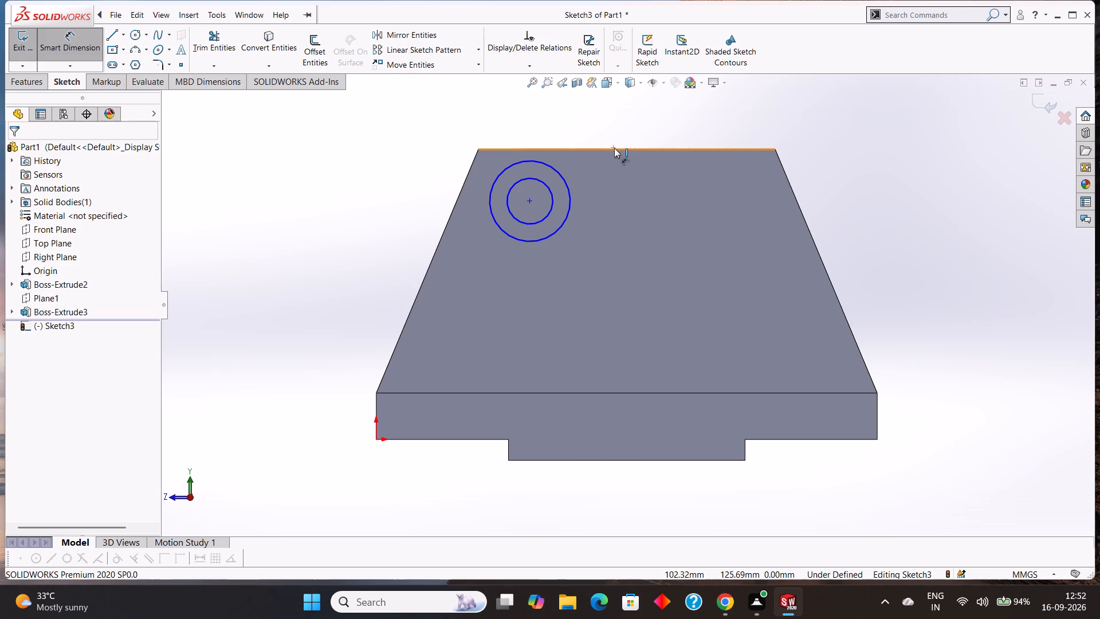
scroll(623, 146, "down", 2)
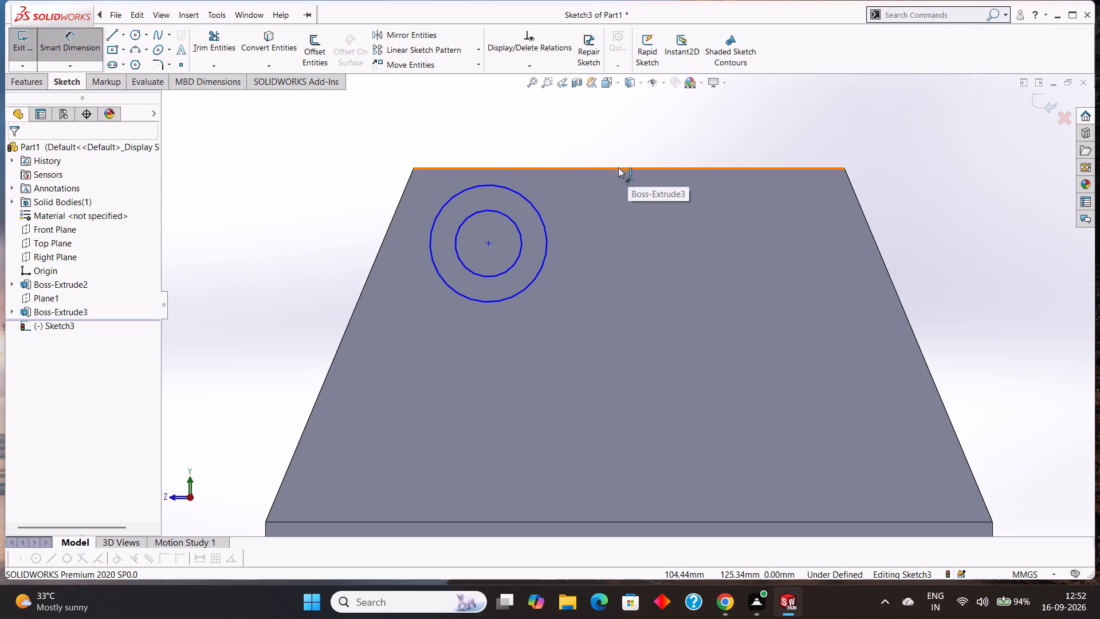
left_click(629, 168)
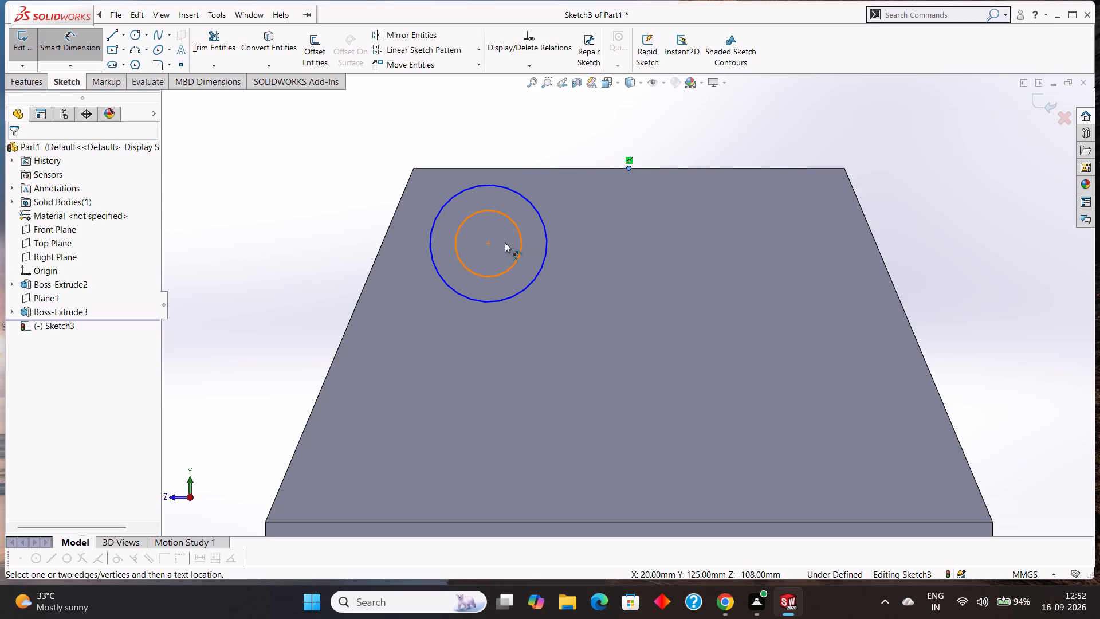
left_click(489, 241)
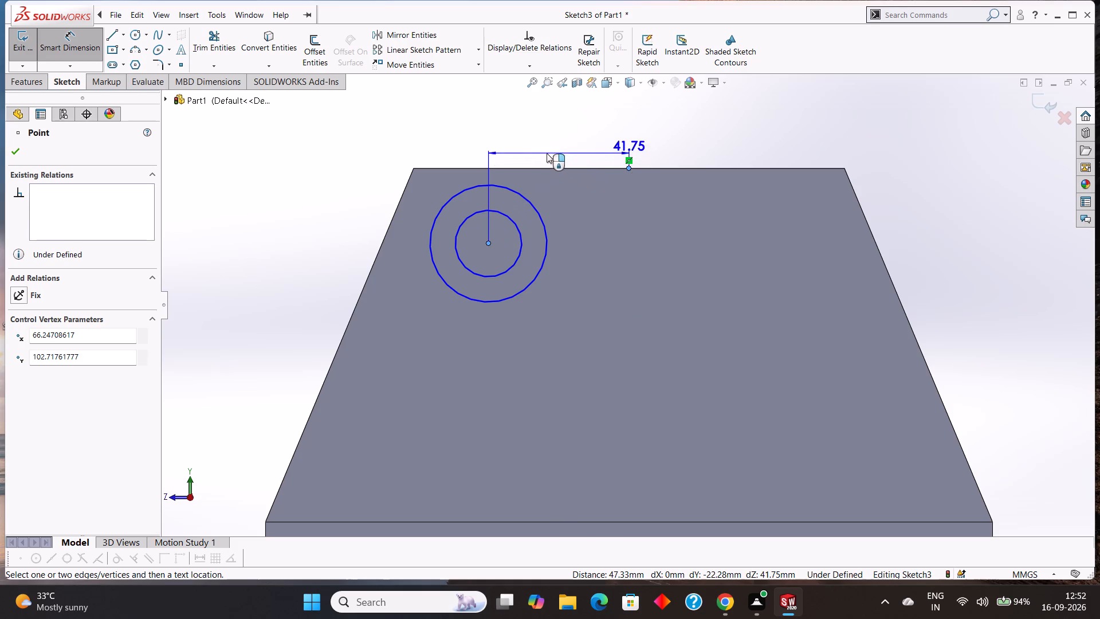
left_click(547, 153)
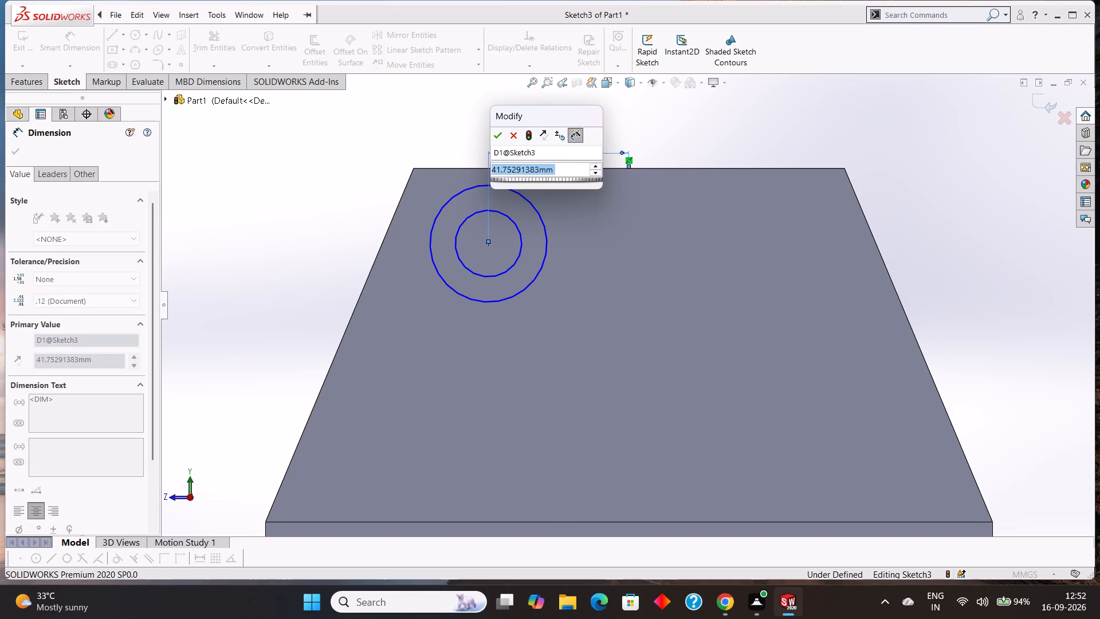
type("38")
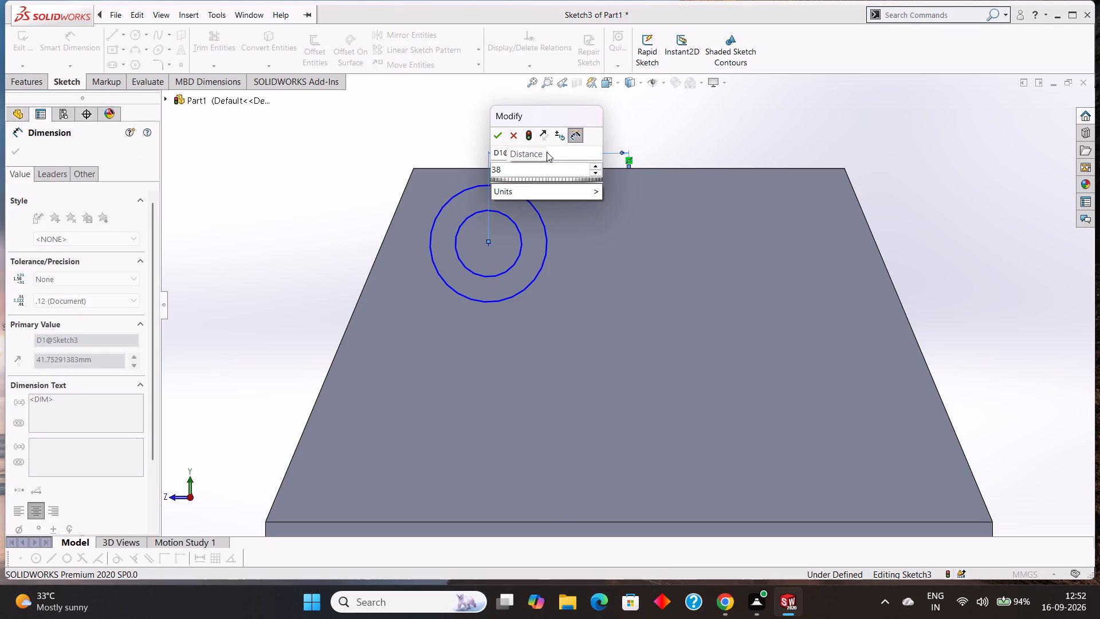
key("Return")
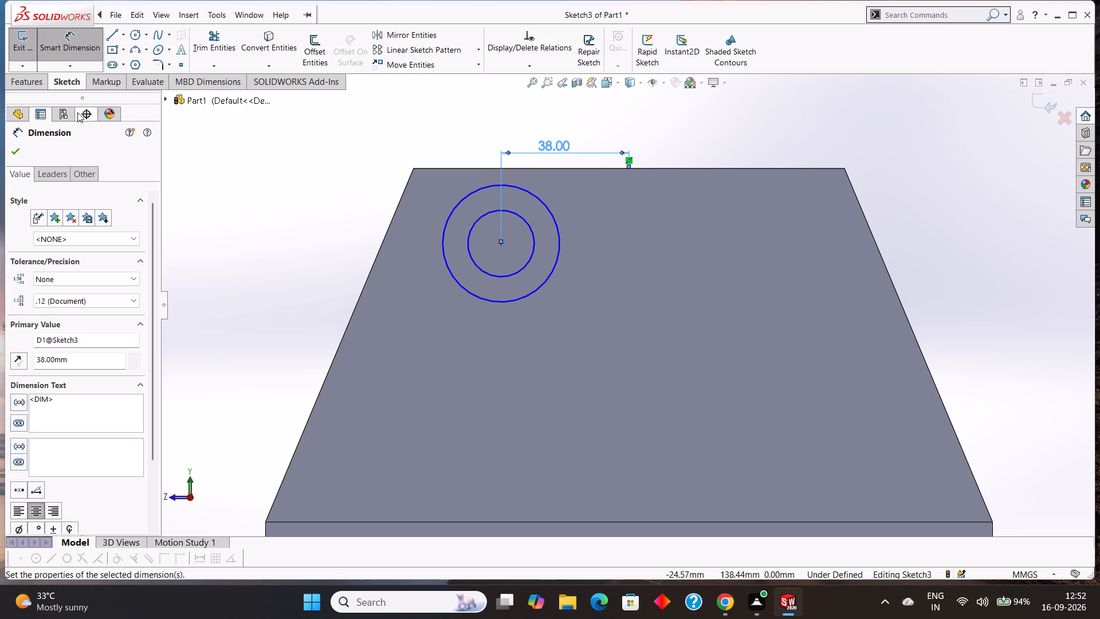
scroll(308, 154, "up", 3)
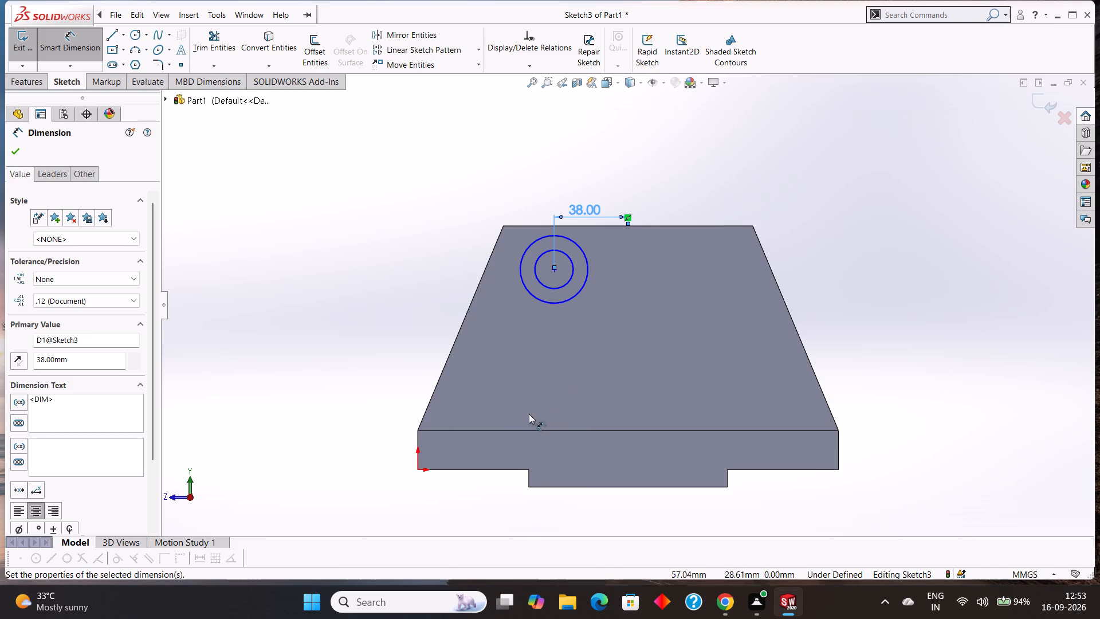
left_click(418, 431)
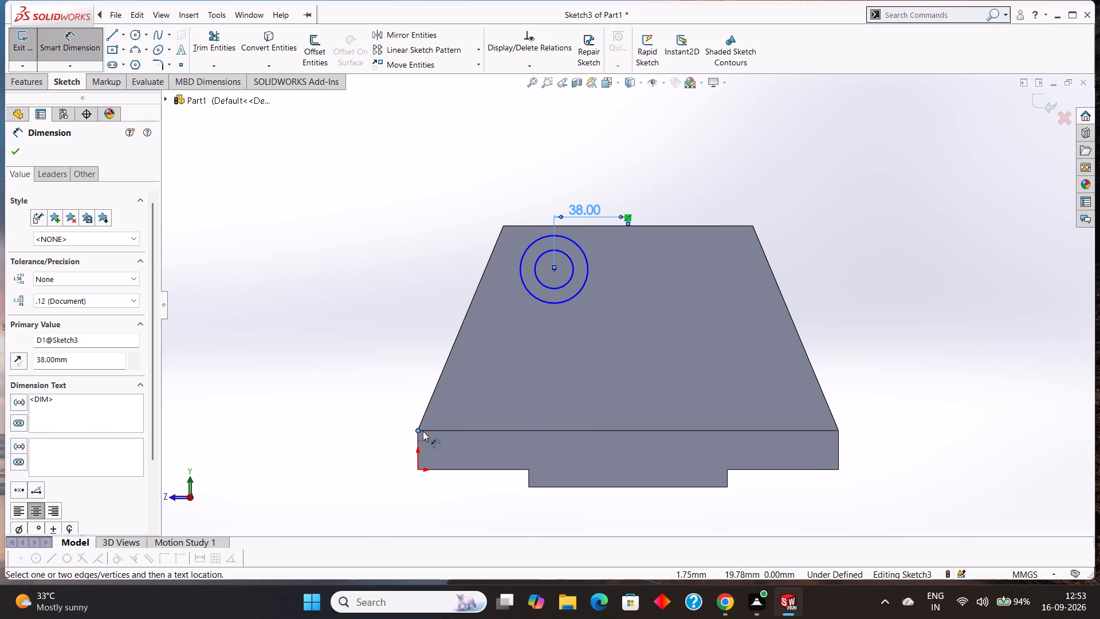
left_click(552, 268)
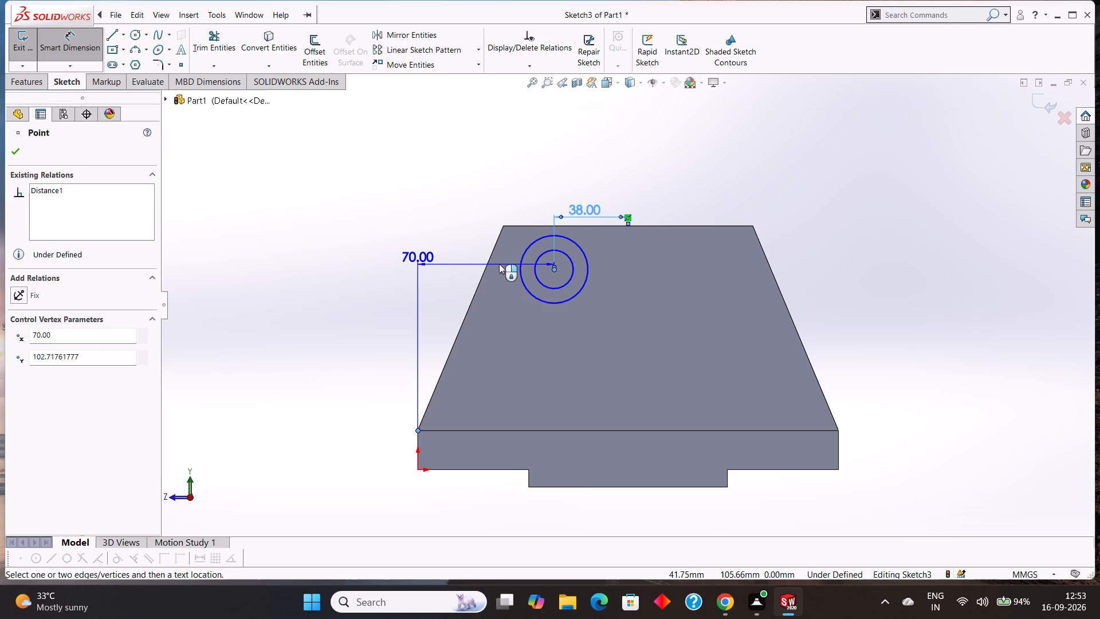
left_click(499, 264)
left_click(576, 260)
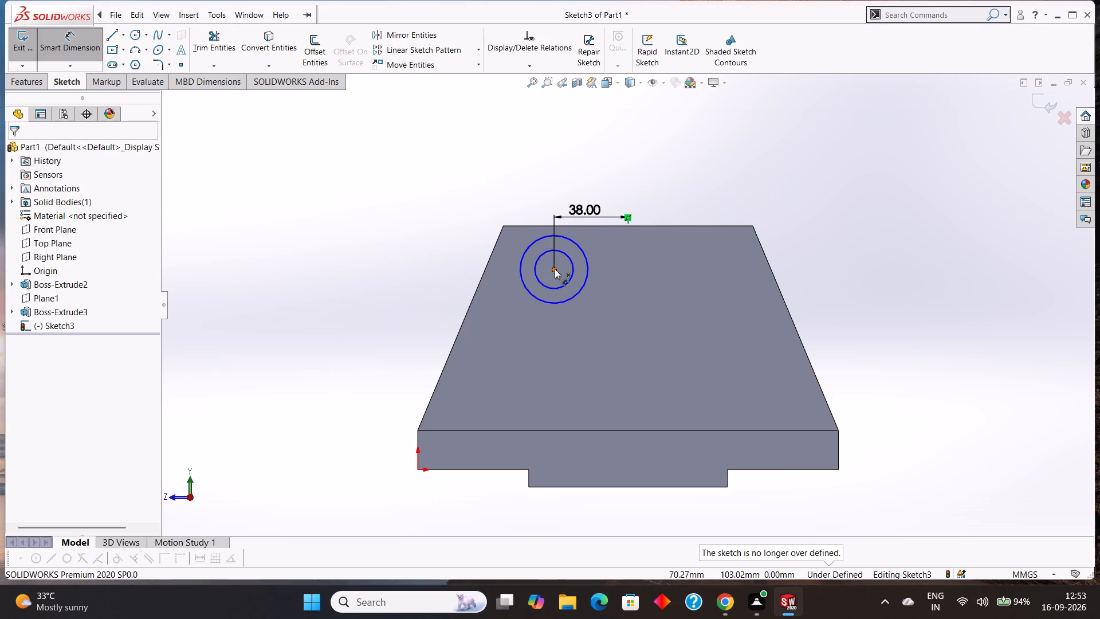
Dimension the circles' centre at a vertical distance of 76 mm from the tapered face's lower origin-side corner.
left_click(555, 269)
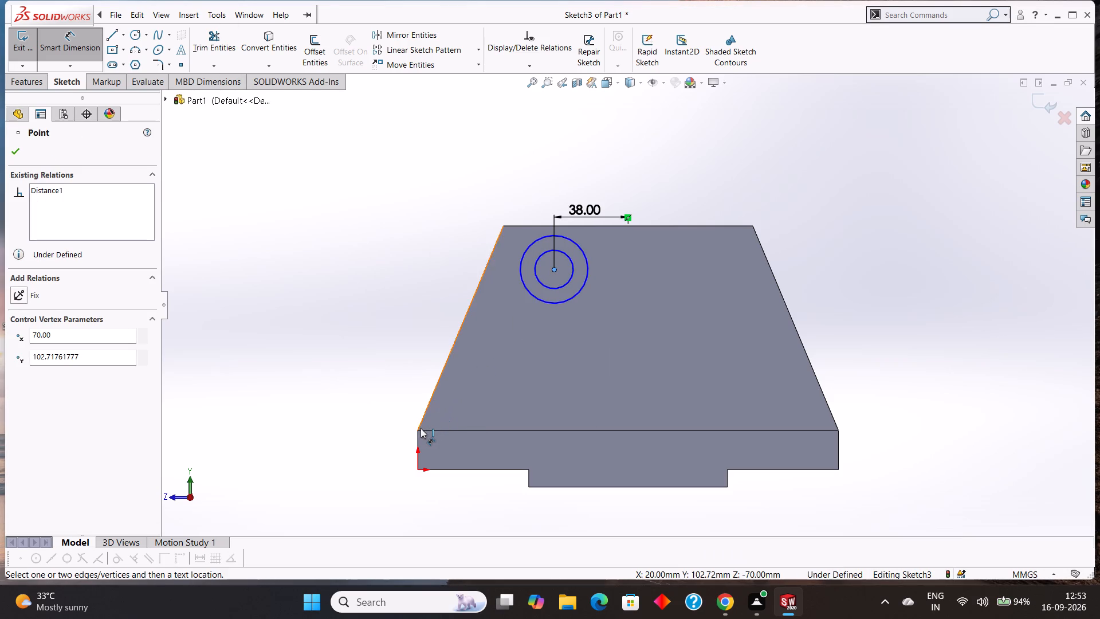
left_click(418, 431)
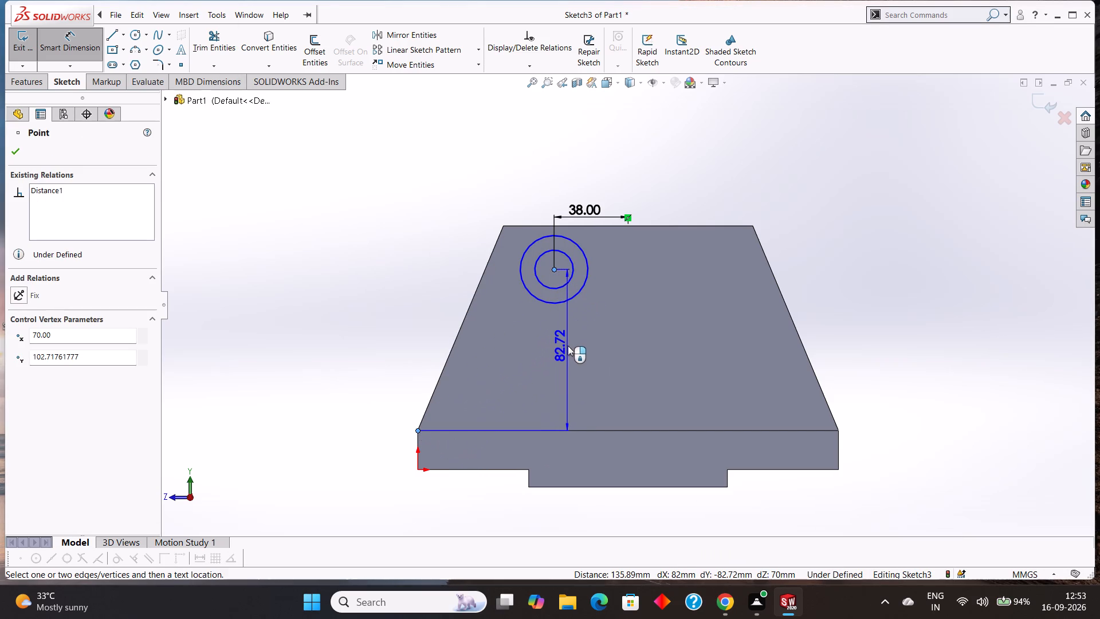
left_click(569, 346)
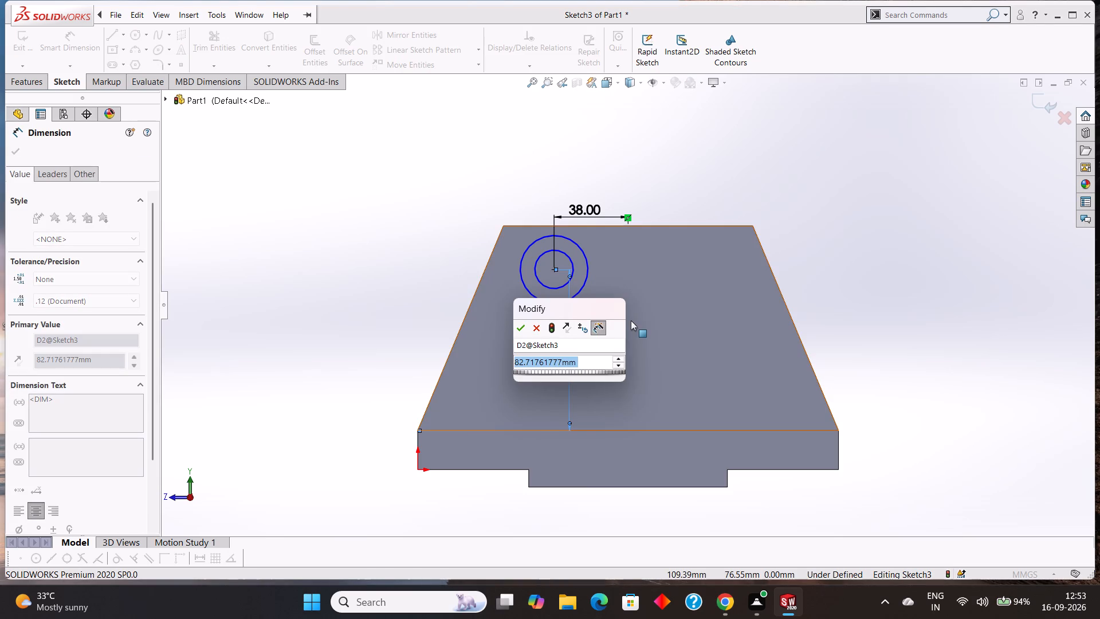
key("7")
key("6")
key("Return")
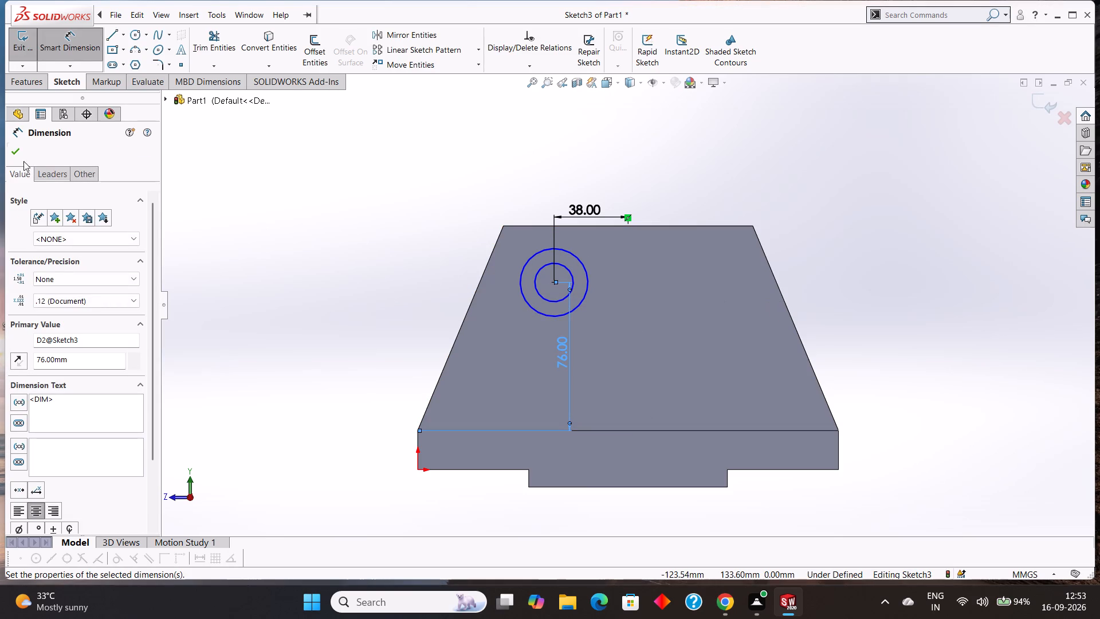
left_click(18, 152)
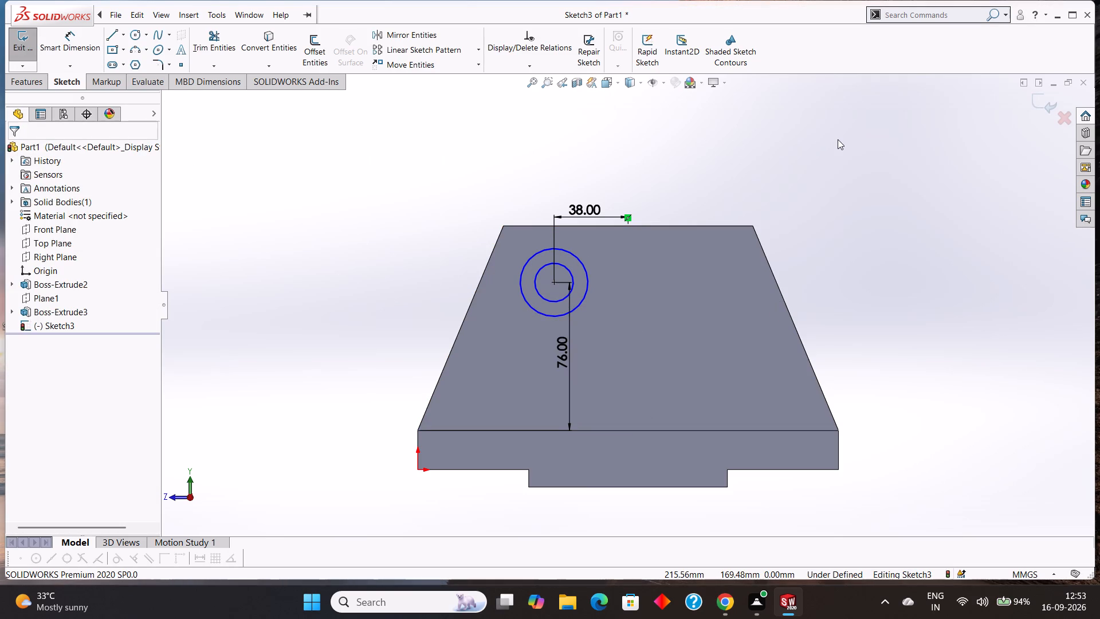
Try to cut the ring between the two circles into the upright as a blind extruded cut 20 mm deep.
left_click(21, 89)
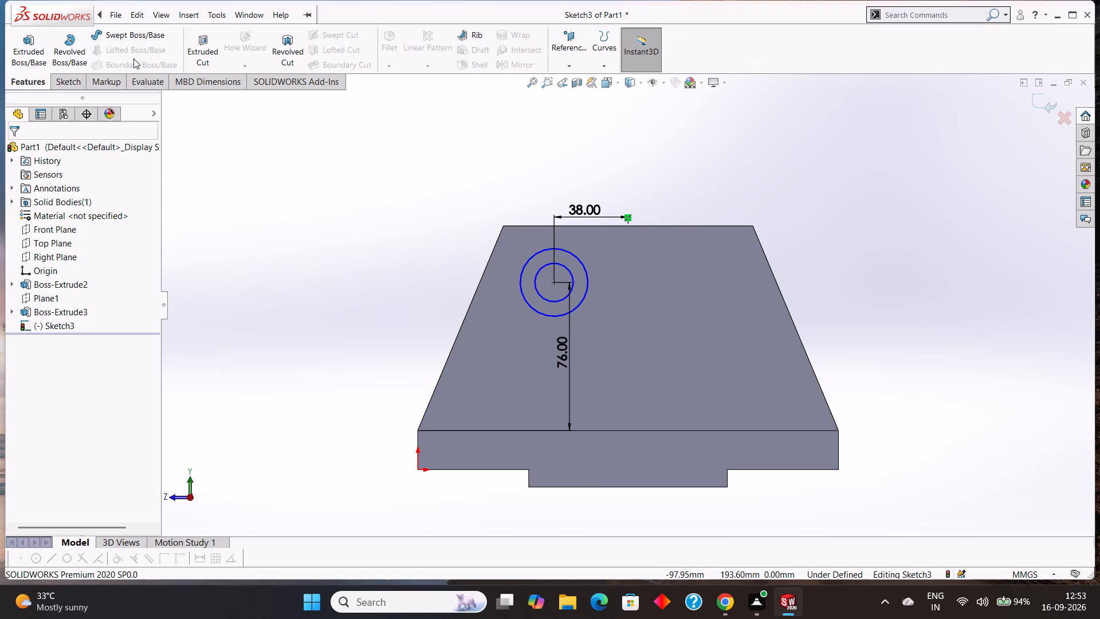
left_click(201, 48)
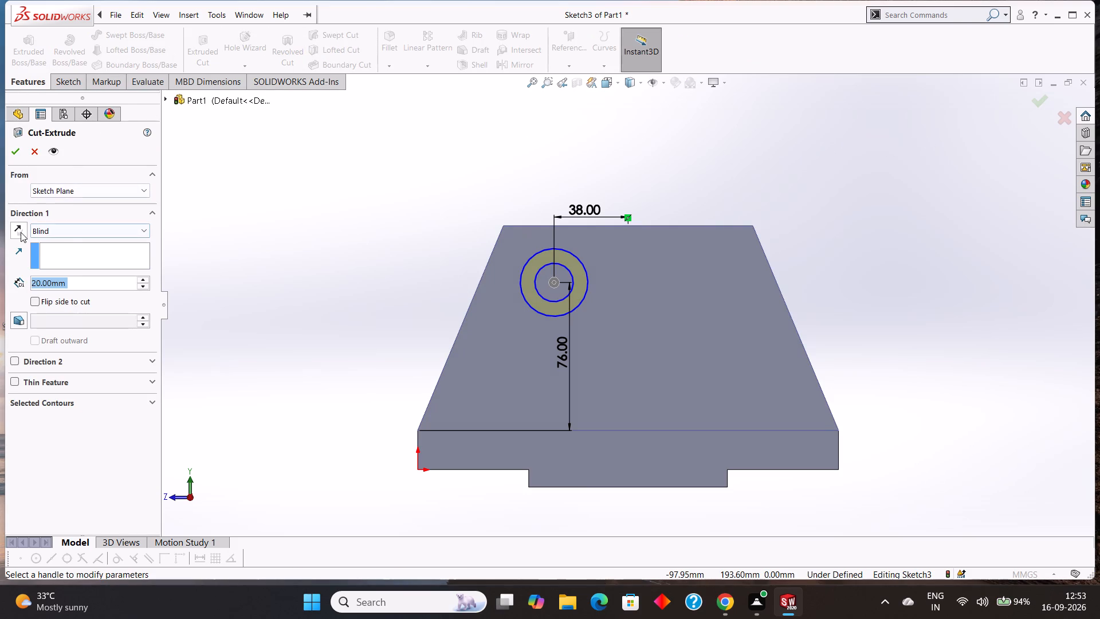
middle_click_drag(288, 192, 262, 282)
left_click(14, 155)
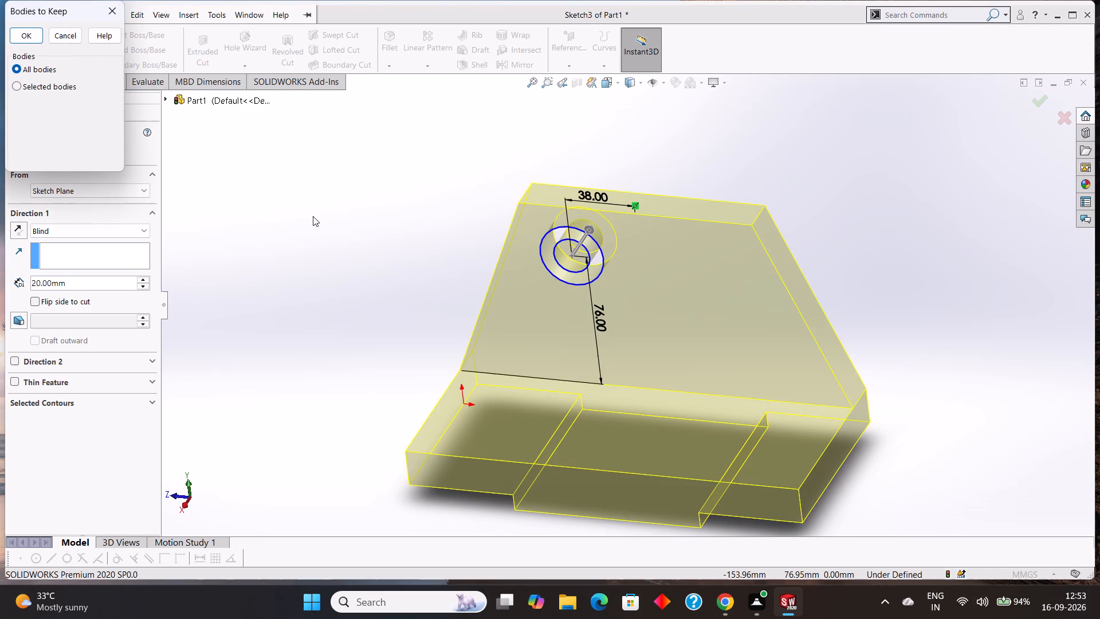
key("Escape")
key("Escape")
Examine the two concentric circles and their placement on the upright's tapered face from a tilted view.
scroll(384, 220, "down", 1)
middle_click_drag(384, 220, 399, 207)
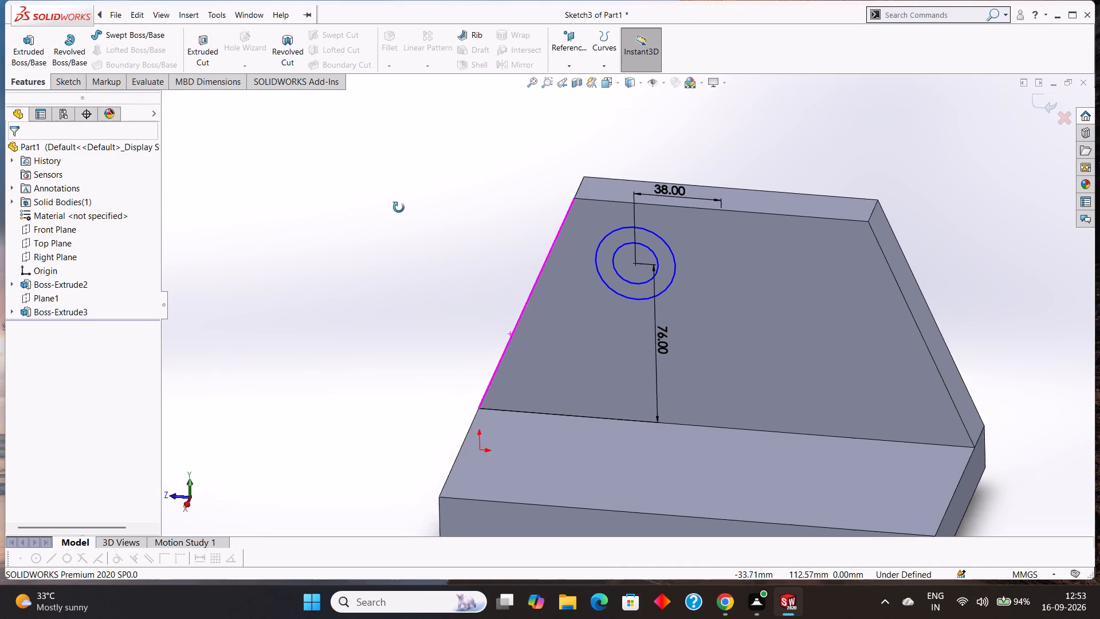
middle_click_drag(399, 207, 403, 183)
left_click(400, 204)
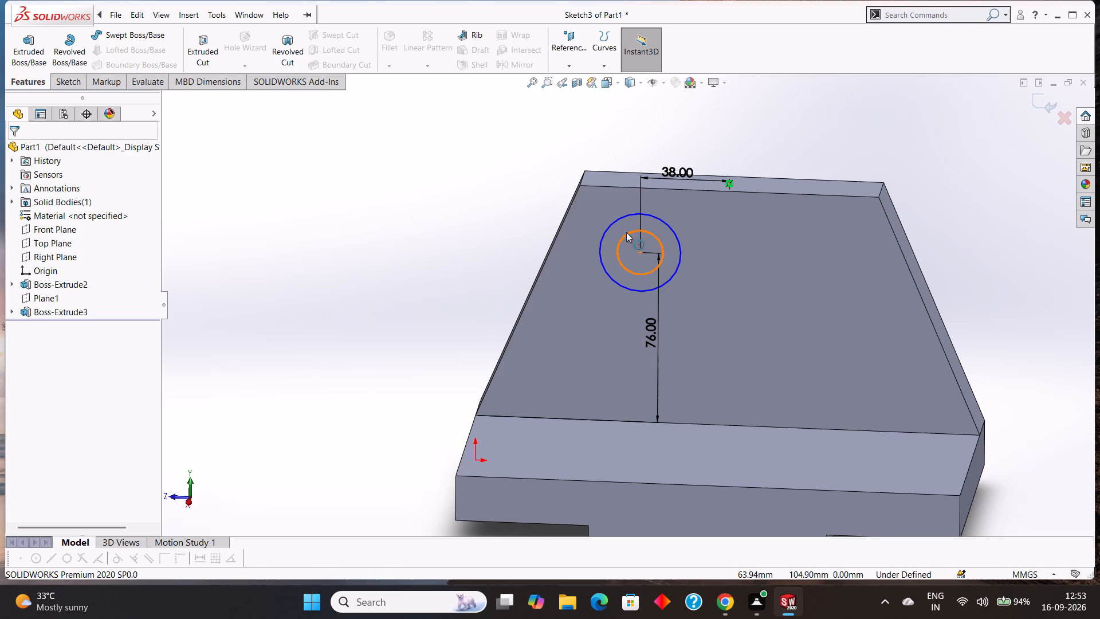
scroll(626, 232, "up", 2)
scroll(652, 239, "down", 2)
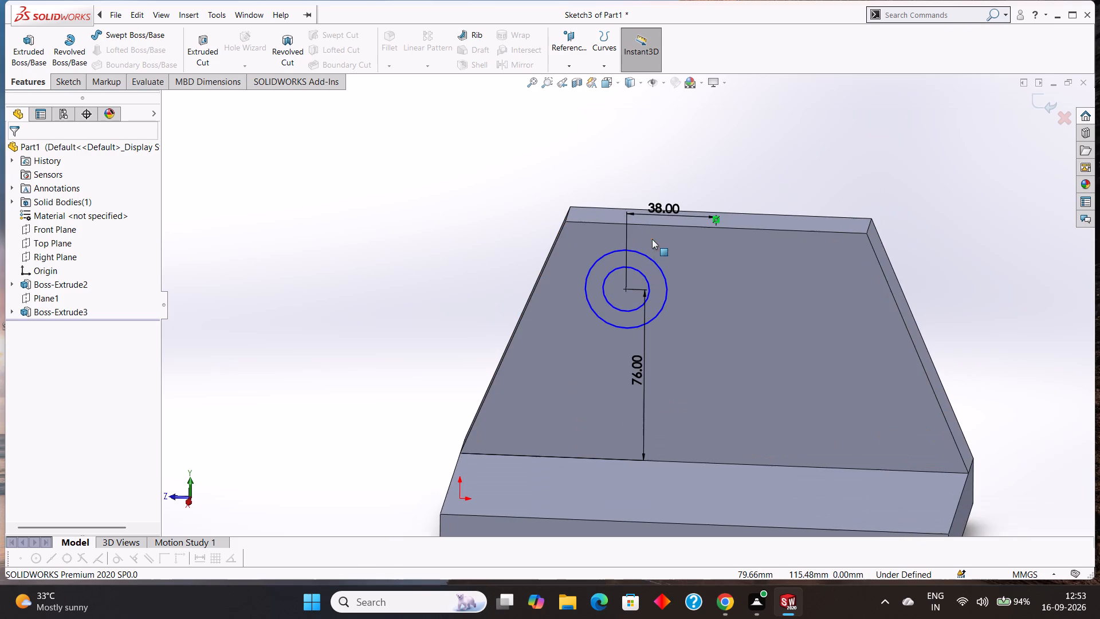
scroll(650, 262, "down", 1)
scroll(665, 300, "up", 2)
scroll(666, 340, "down", 2)
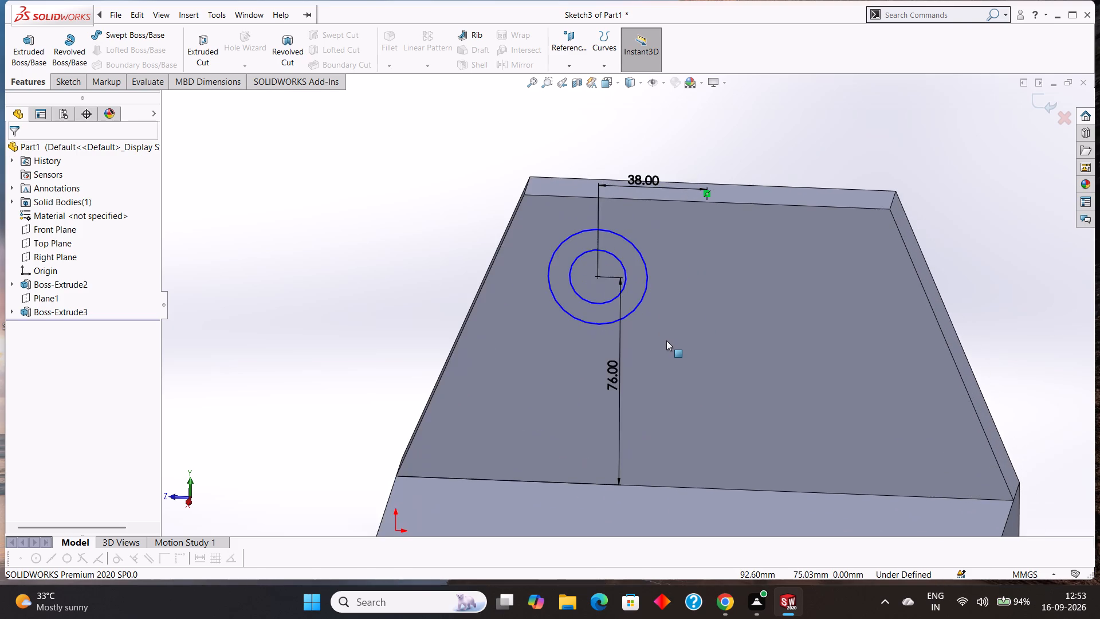
scroll(666, 340, "up", 1)
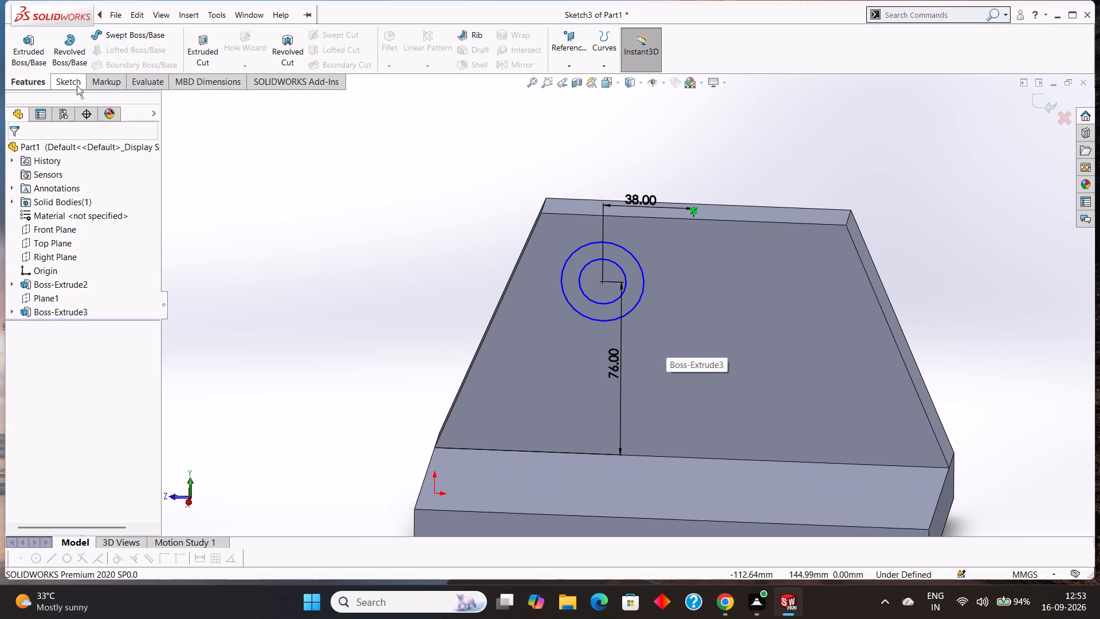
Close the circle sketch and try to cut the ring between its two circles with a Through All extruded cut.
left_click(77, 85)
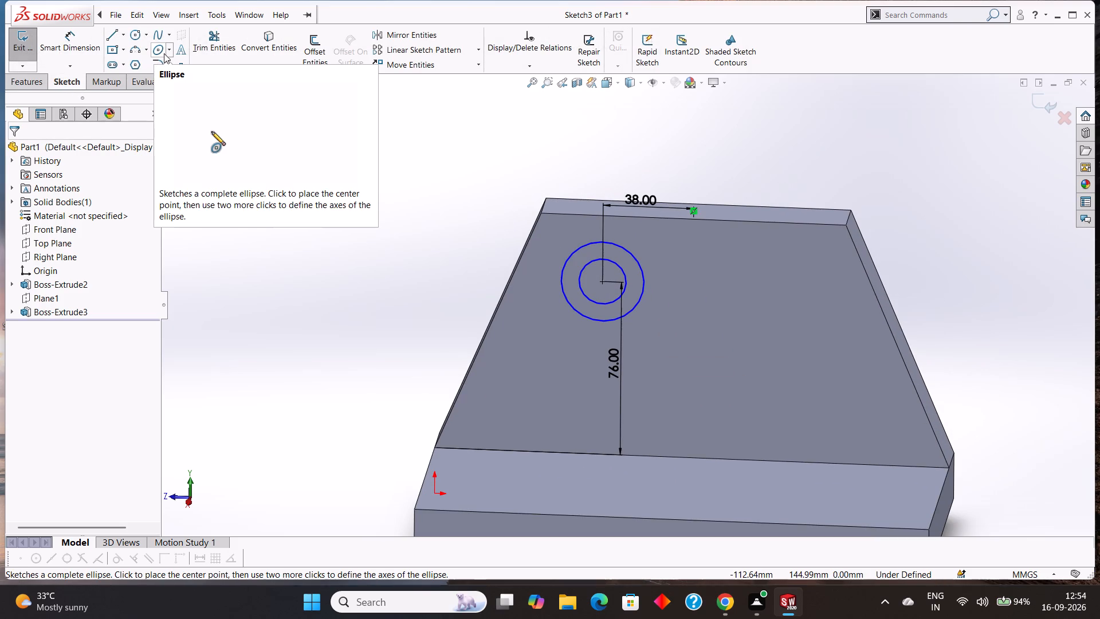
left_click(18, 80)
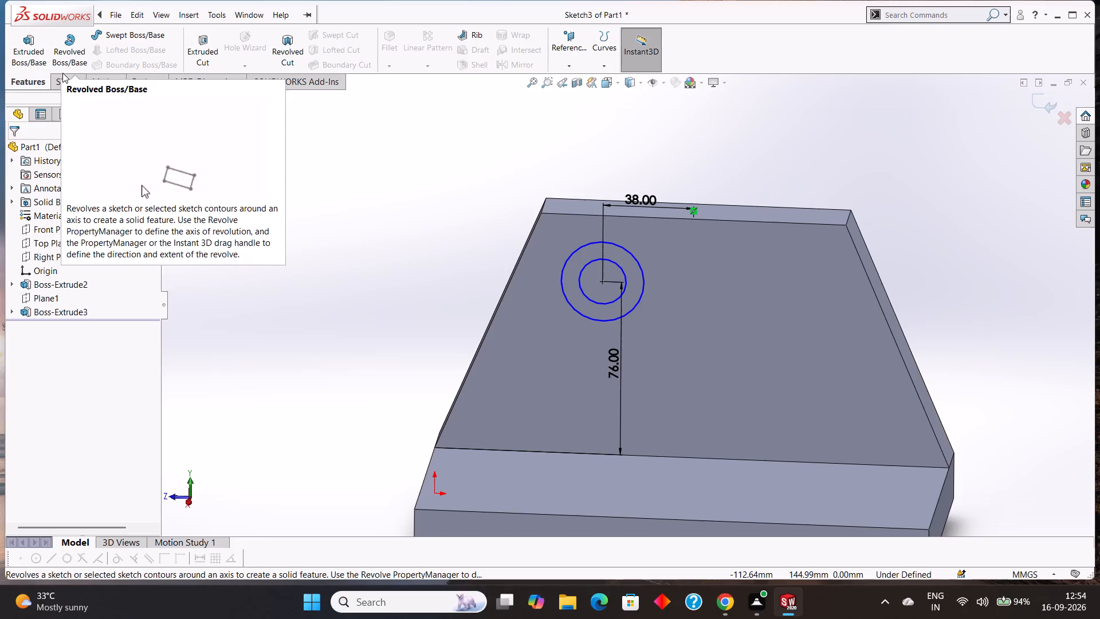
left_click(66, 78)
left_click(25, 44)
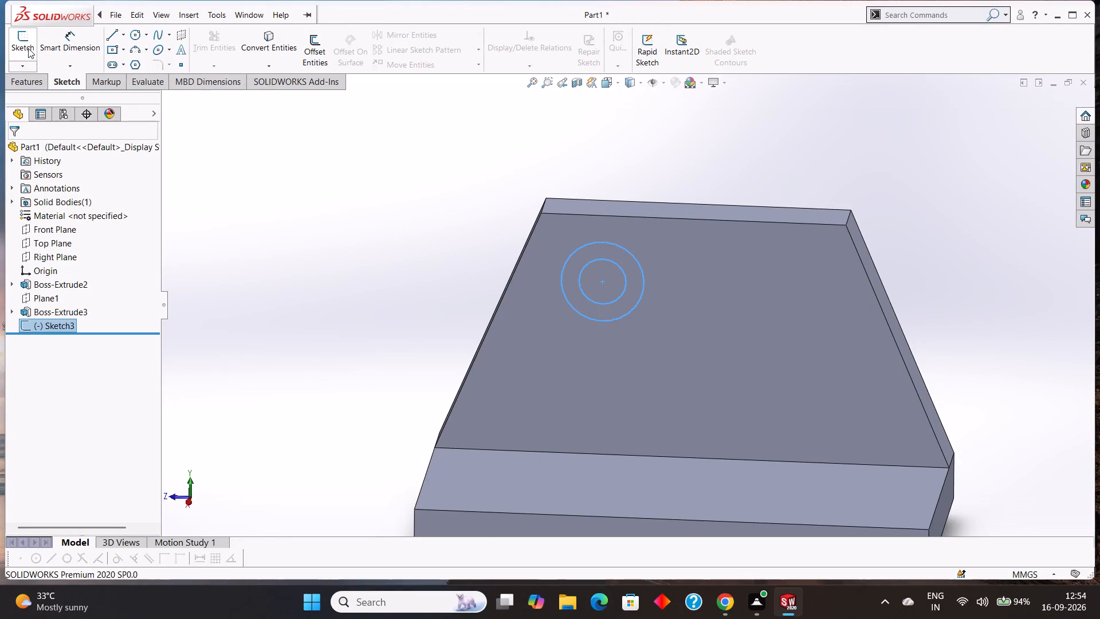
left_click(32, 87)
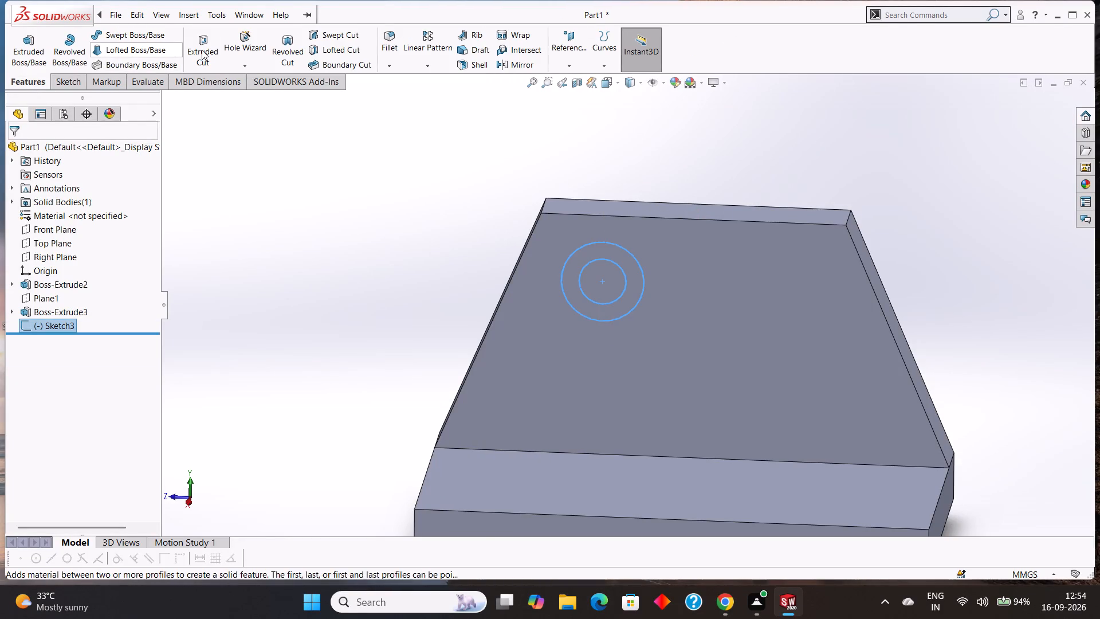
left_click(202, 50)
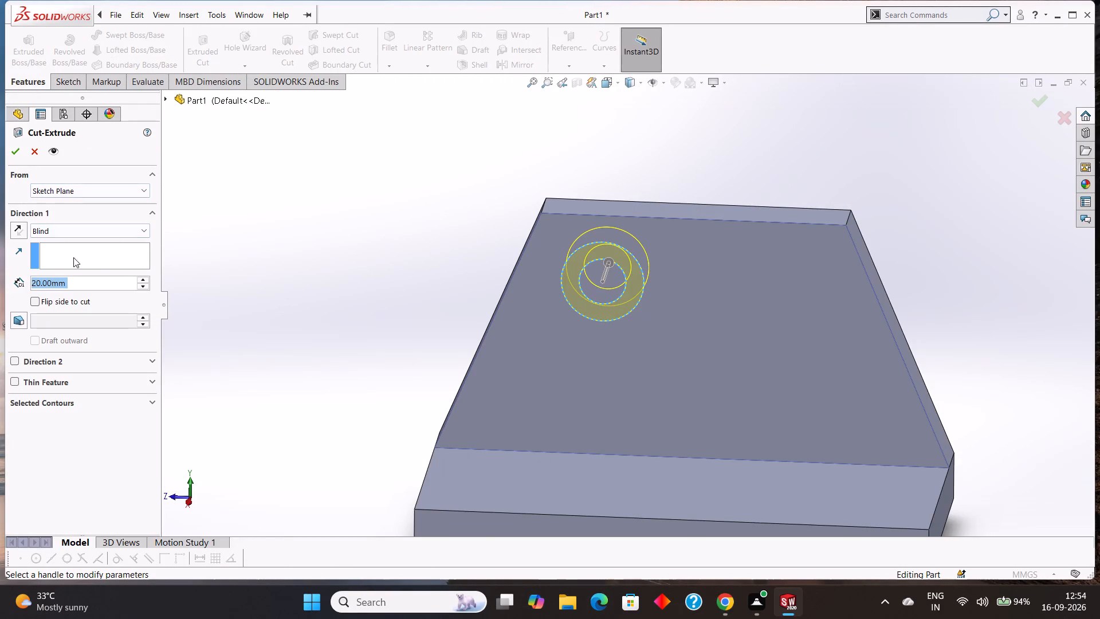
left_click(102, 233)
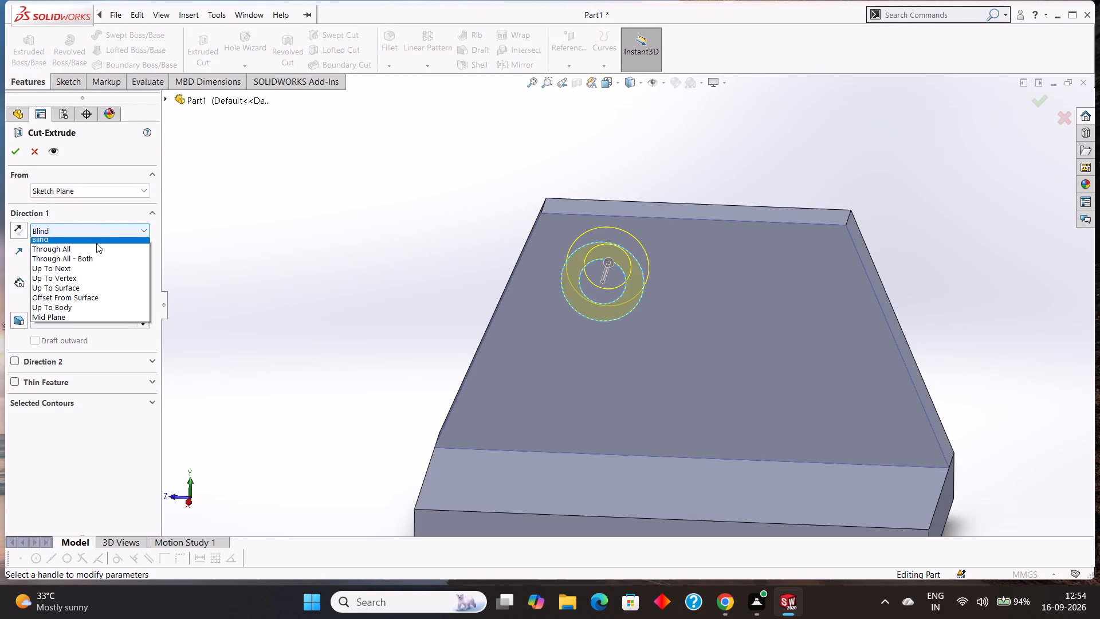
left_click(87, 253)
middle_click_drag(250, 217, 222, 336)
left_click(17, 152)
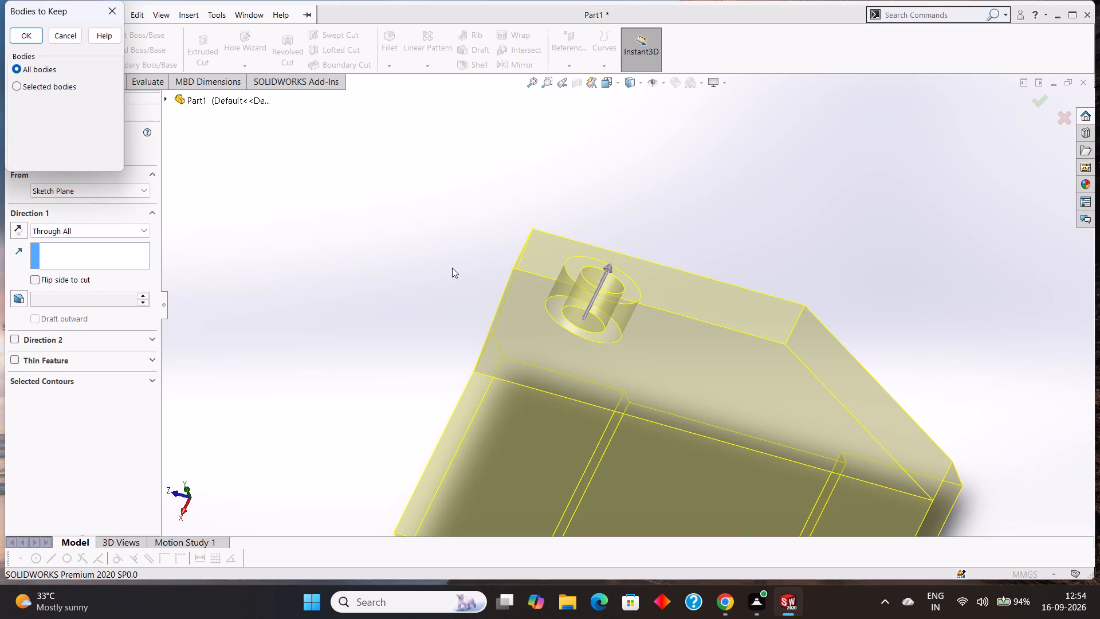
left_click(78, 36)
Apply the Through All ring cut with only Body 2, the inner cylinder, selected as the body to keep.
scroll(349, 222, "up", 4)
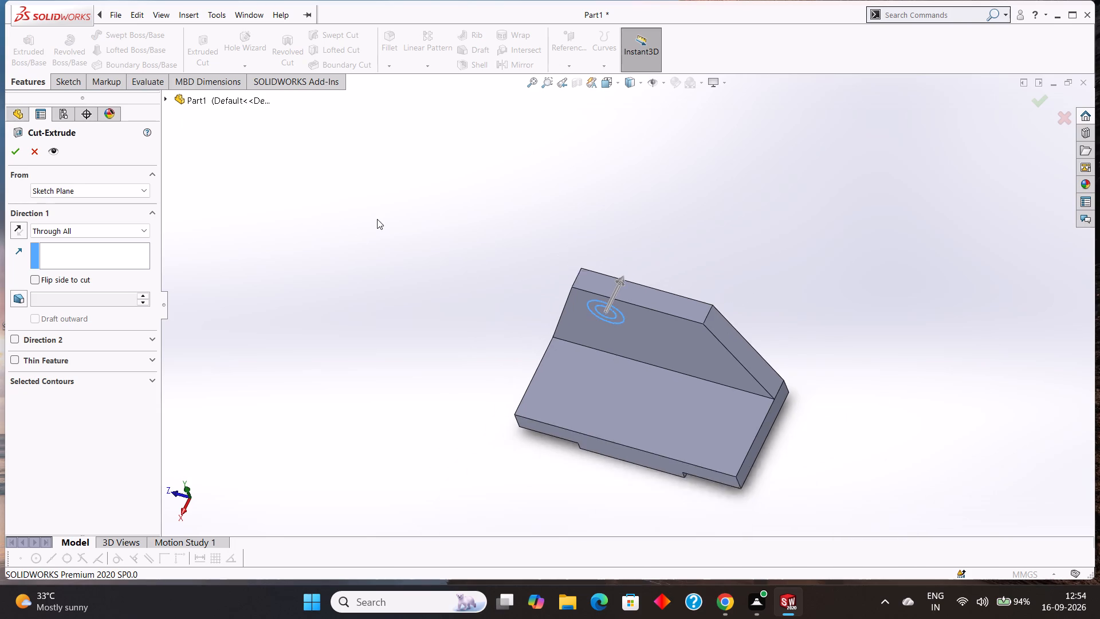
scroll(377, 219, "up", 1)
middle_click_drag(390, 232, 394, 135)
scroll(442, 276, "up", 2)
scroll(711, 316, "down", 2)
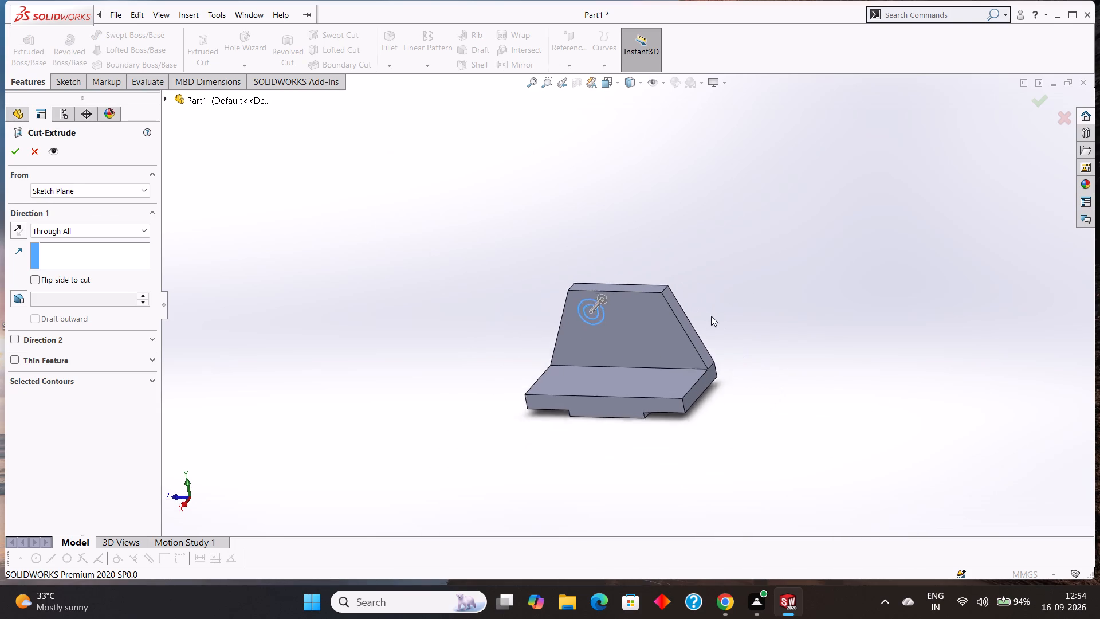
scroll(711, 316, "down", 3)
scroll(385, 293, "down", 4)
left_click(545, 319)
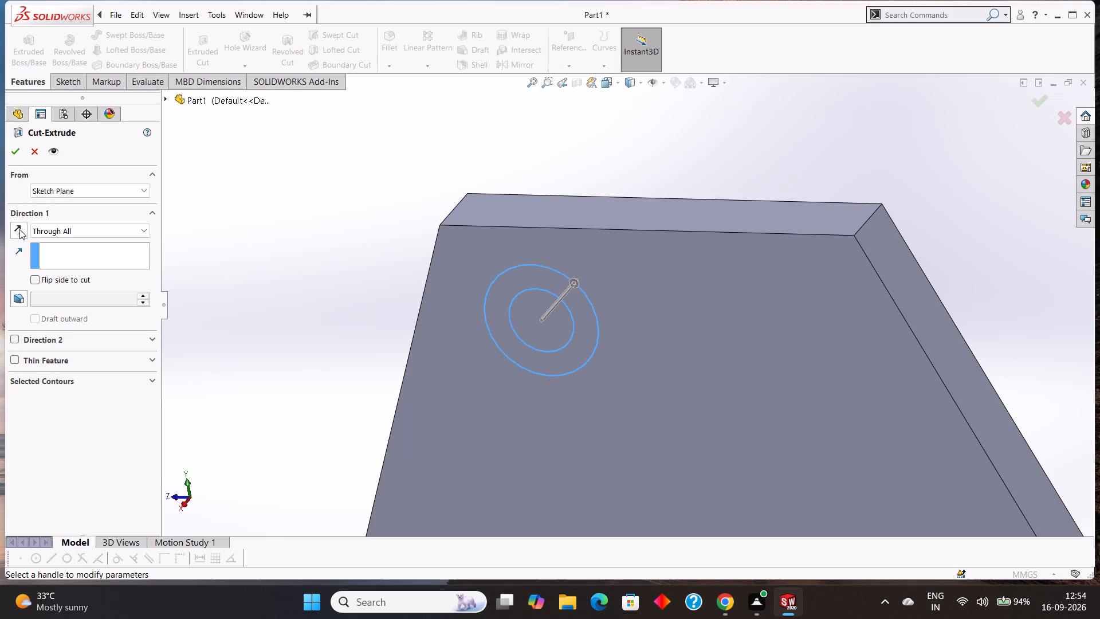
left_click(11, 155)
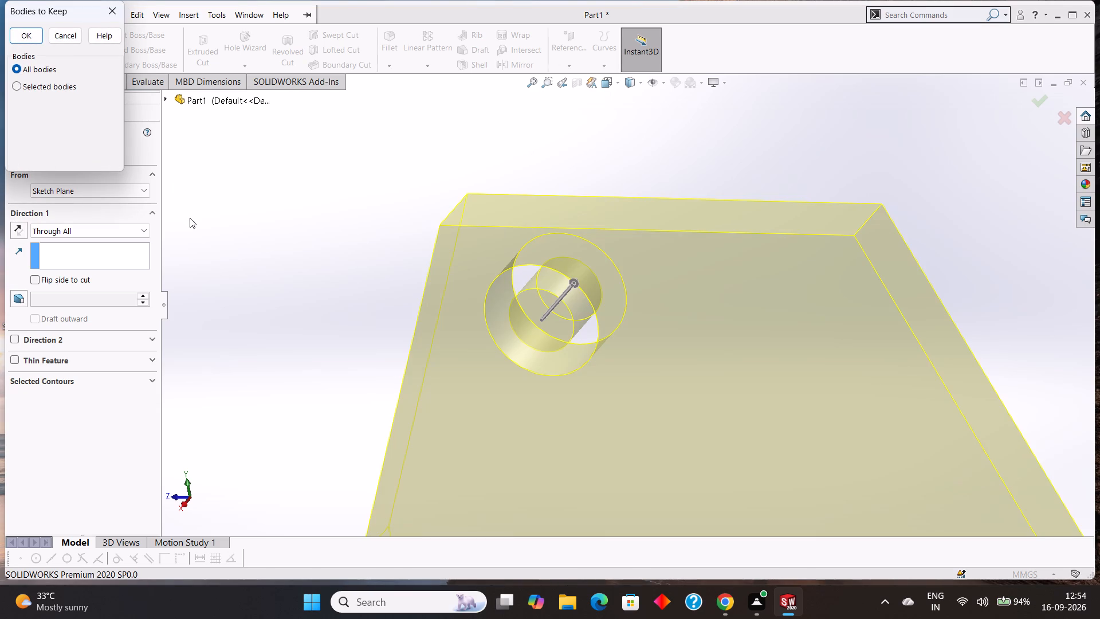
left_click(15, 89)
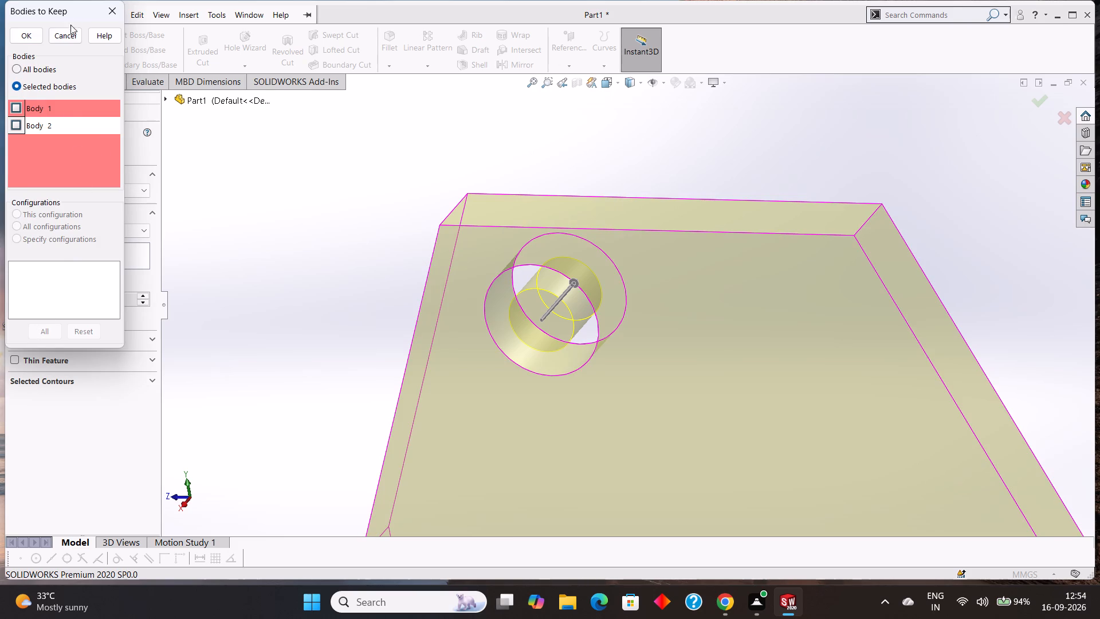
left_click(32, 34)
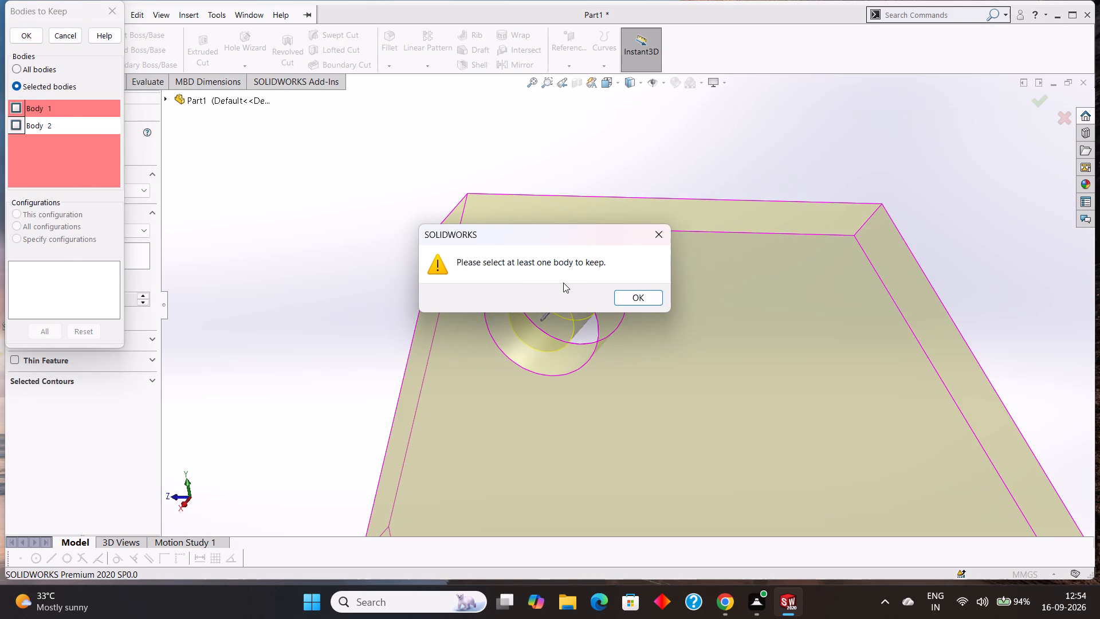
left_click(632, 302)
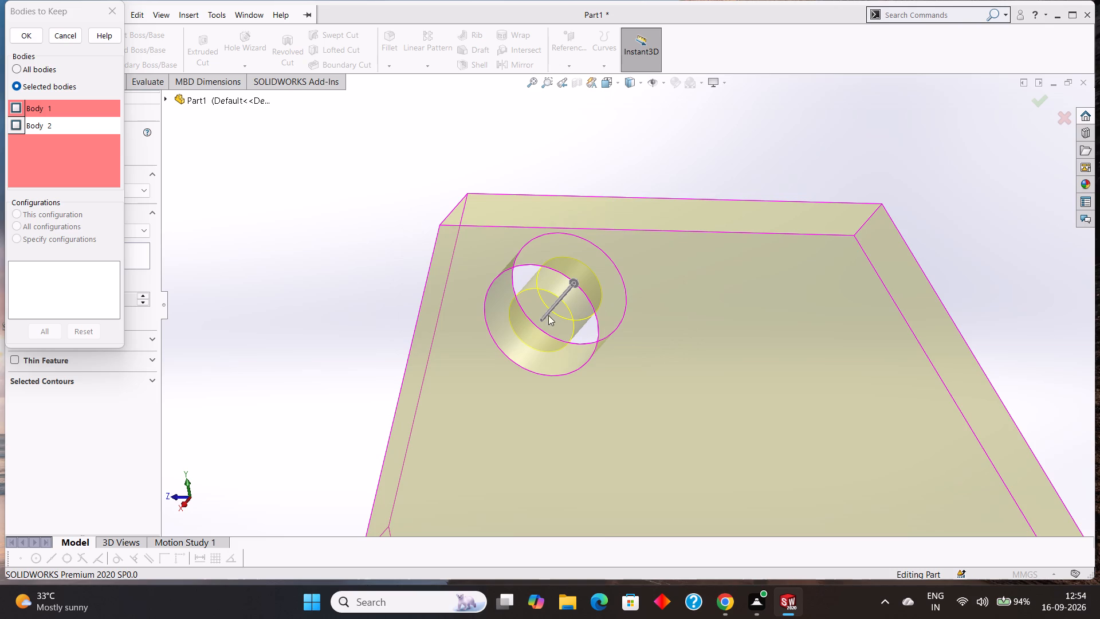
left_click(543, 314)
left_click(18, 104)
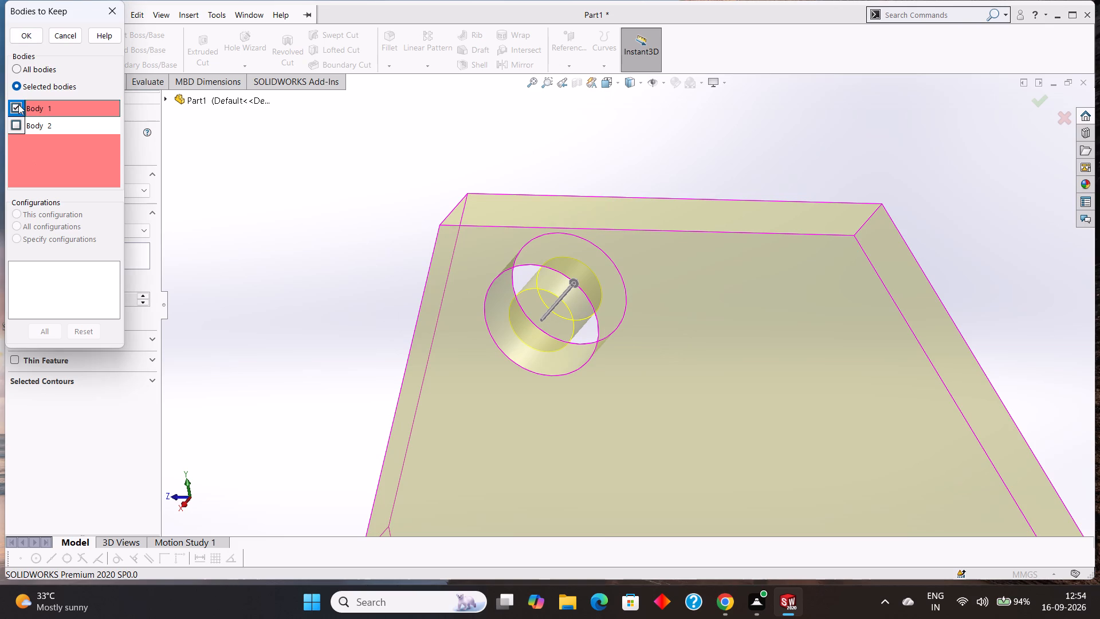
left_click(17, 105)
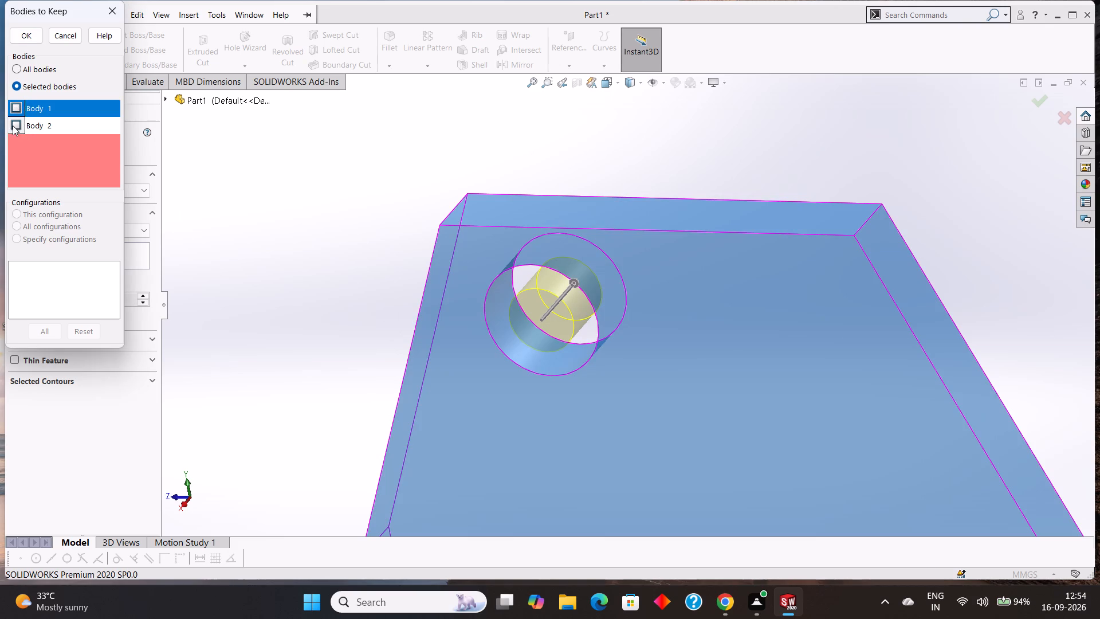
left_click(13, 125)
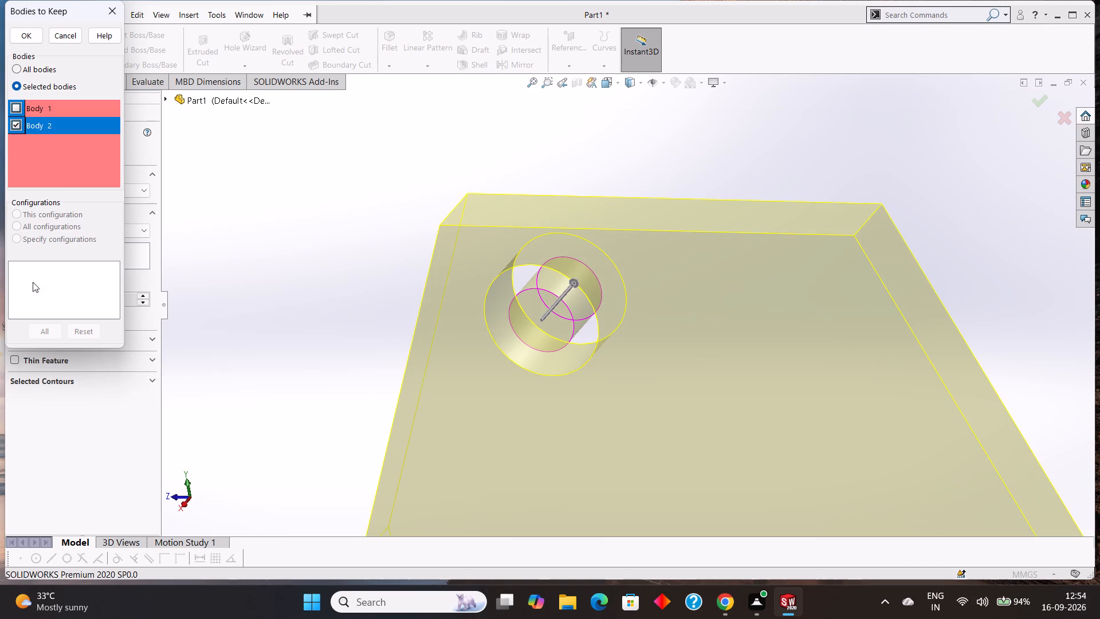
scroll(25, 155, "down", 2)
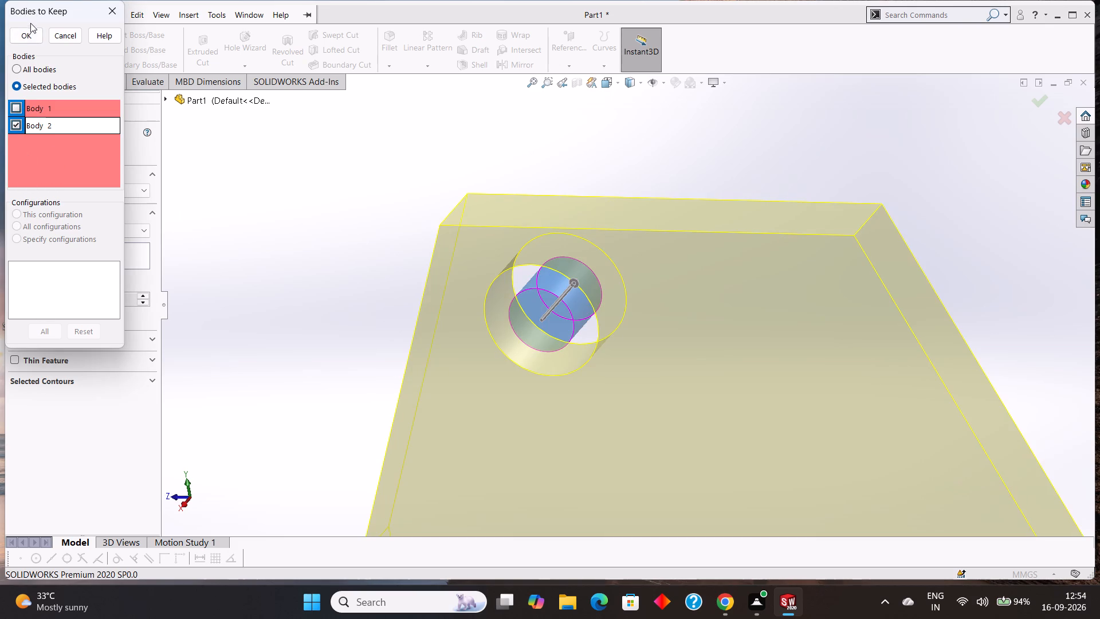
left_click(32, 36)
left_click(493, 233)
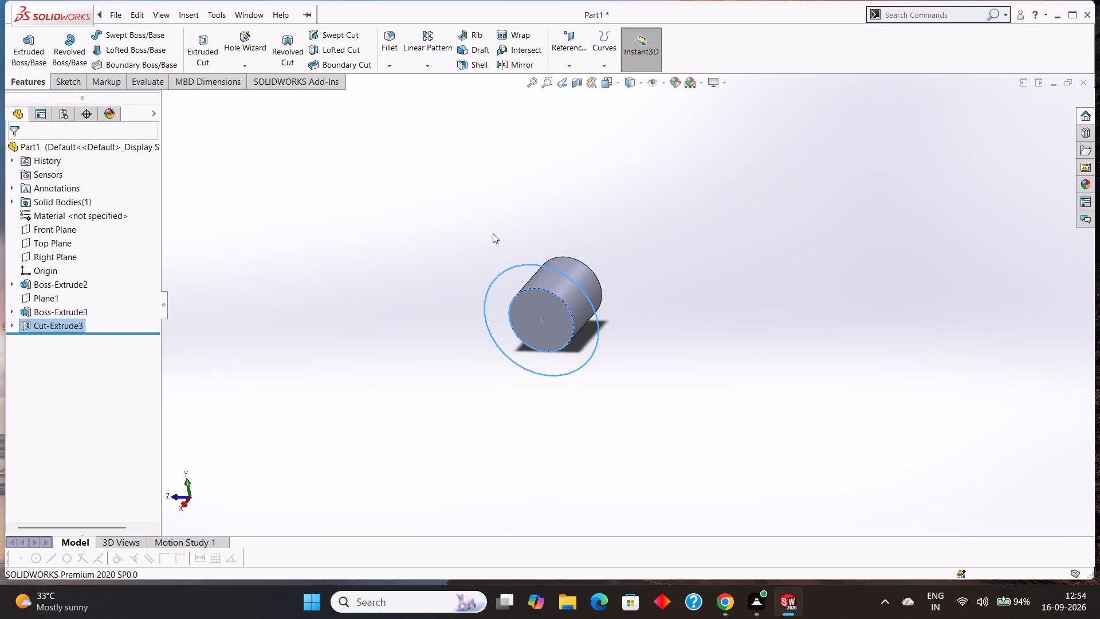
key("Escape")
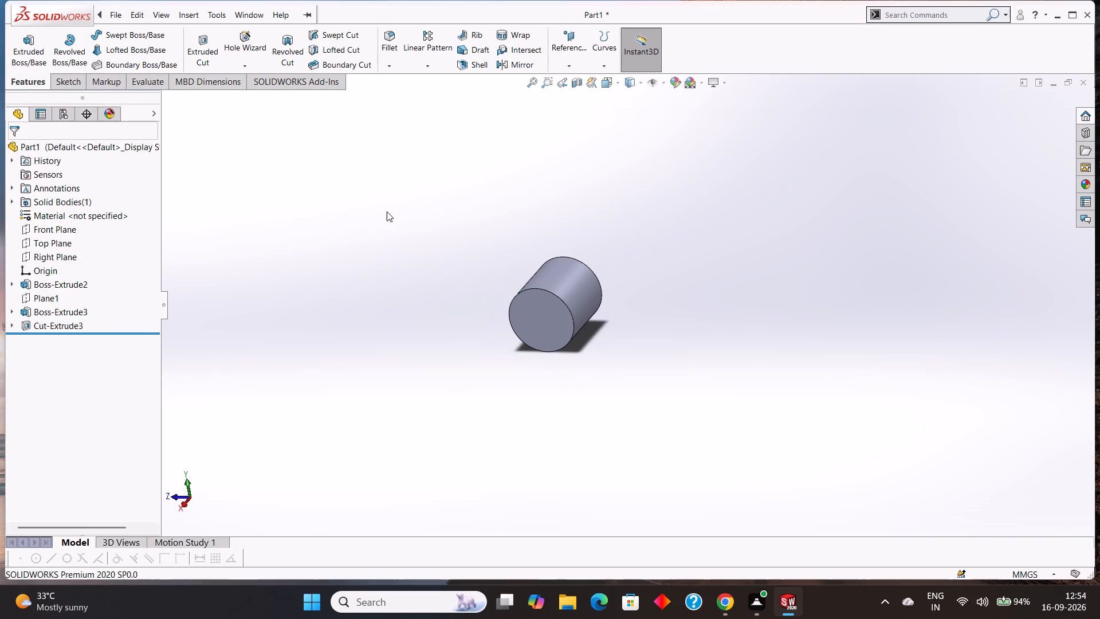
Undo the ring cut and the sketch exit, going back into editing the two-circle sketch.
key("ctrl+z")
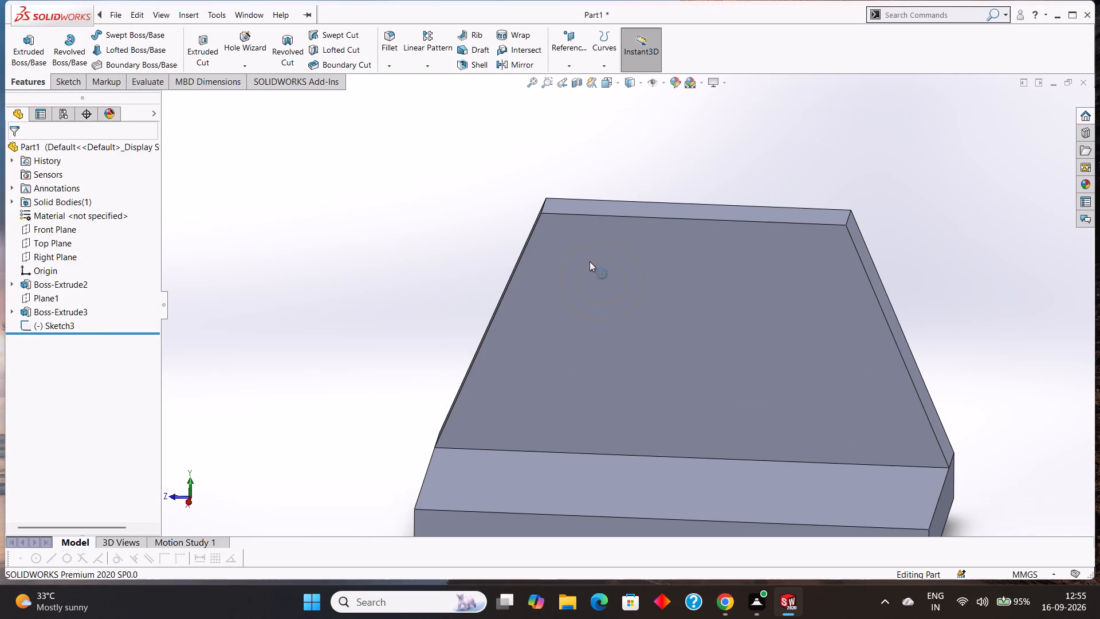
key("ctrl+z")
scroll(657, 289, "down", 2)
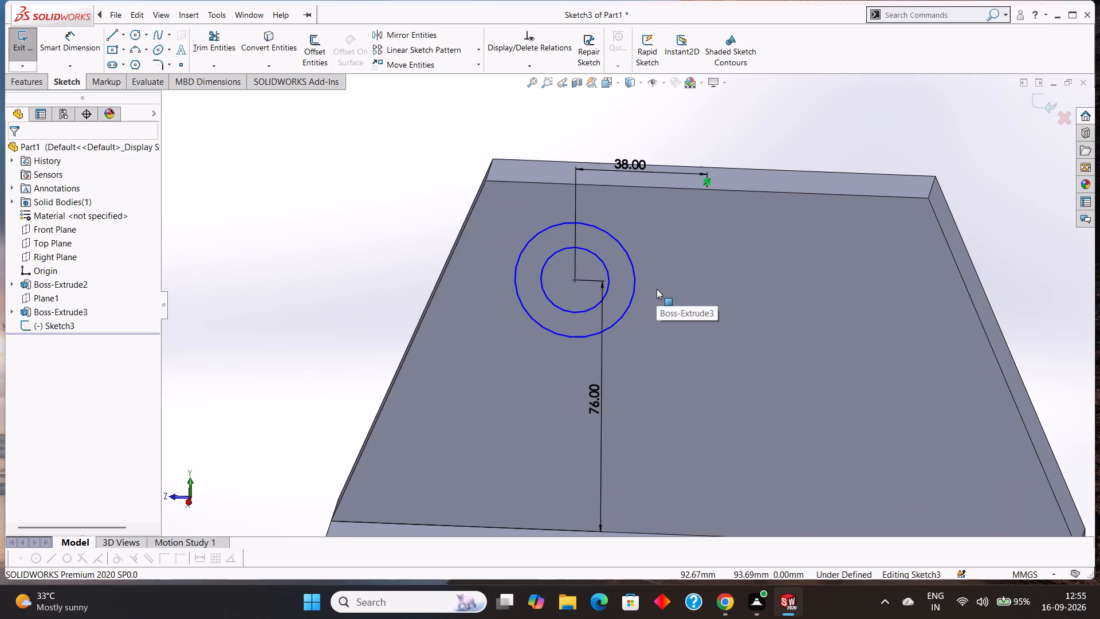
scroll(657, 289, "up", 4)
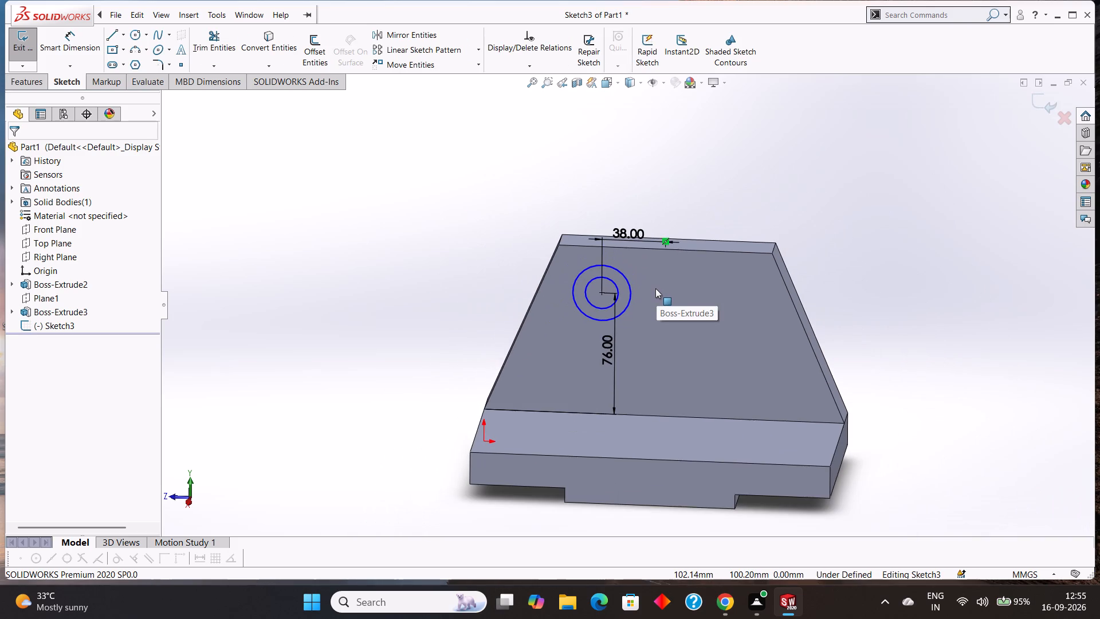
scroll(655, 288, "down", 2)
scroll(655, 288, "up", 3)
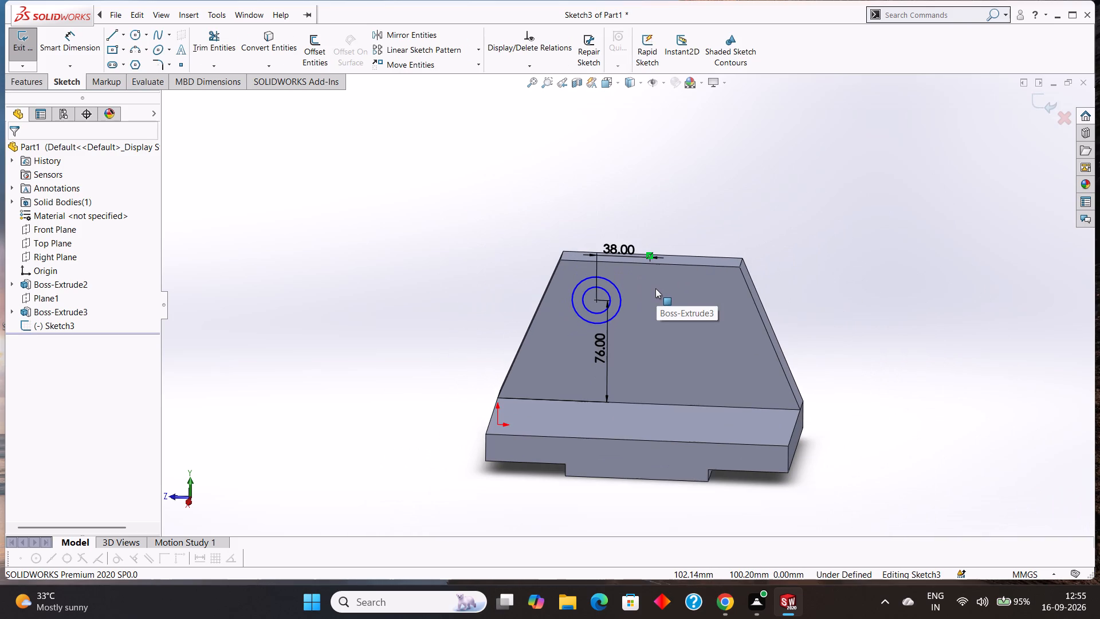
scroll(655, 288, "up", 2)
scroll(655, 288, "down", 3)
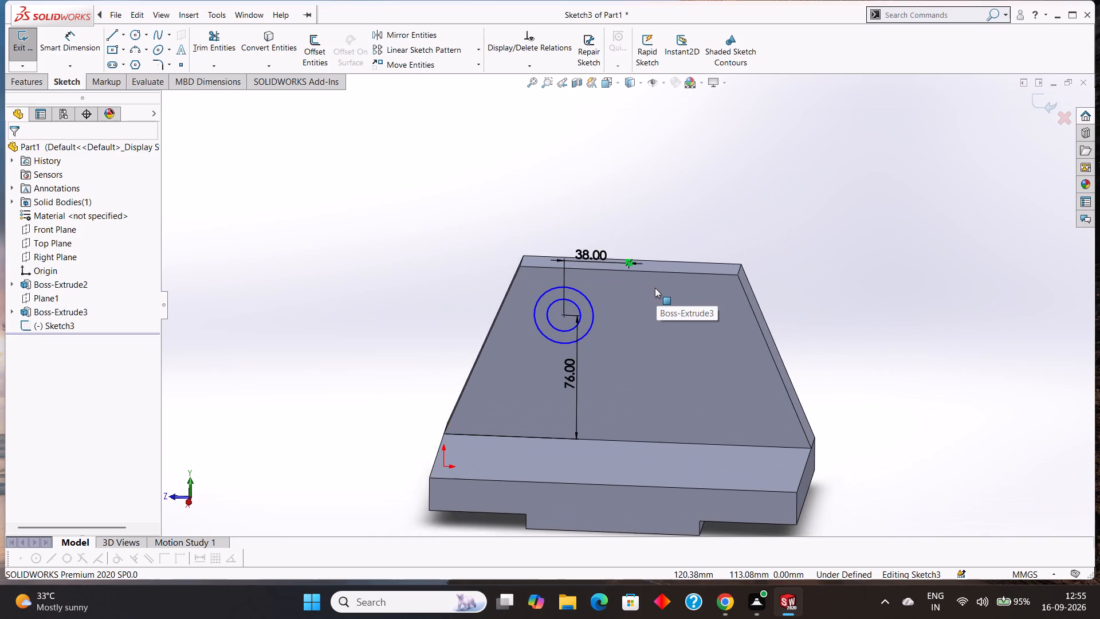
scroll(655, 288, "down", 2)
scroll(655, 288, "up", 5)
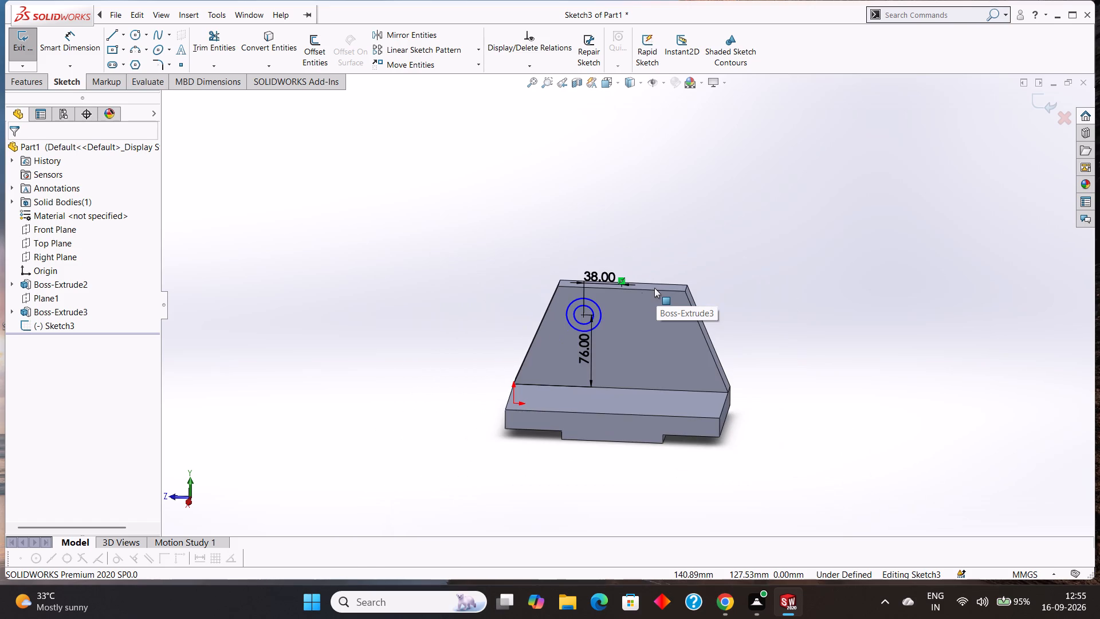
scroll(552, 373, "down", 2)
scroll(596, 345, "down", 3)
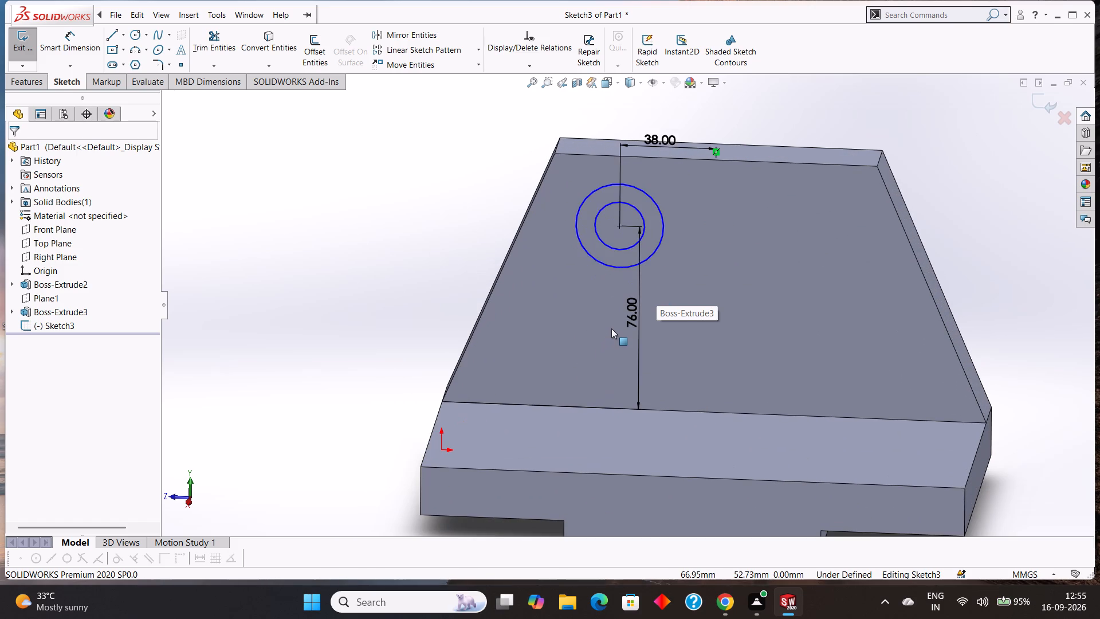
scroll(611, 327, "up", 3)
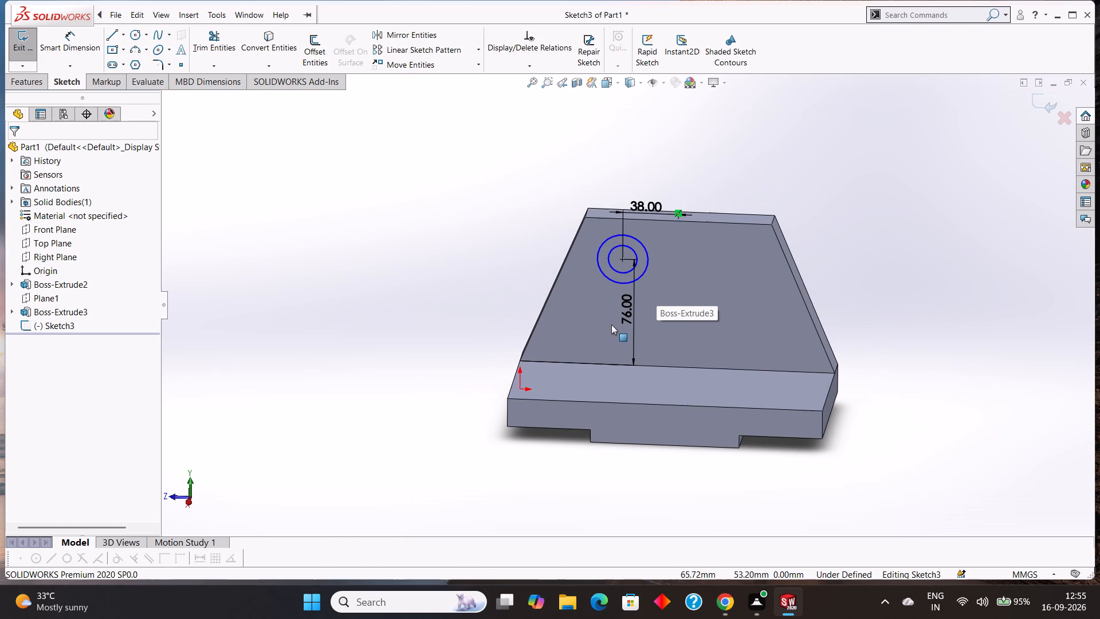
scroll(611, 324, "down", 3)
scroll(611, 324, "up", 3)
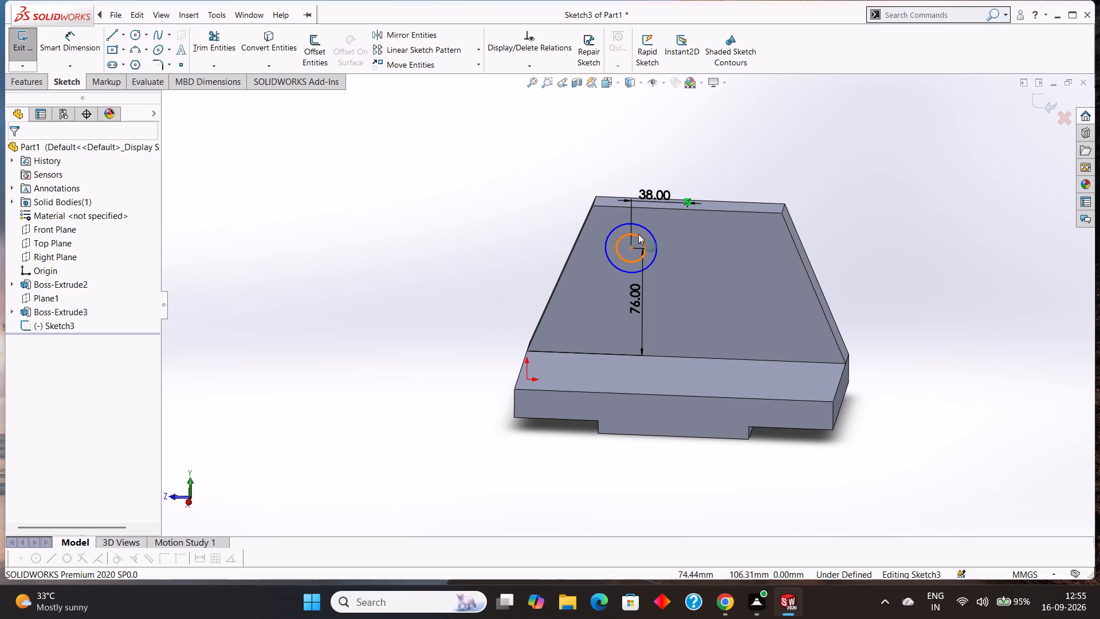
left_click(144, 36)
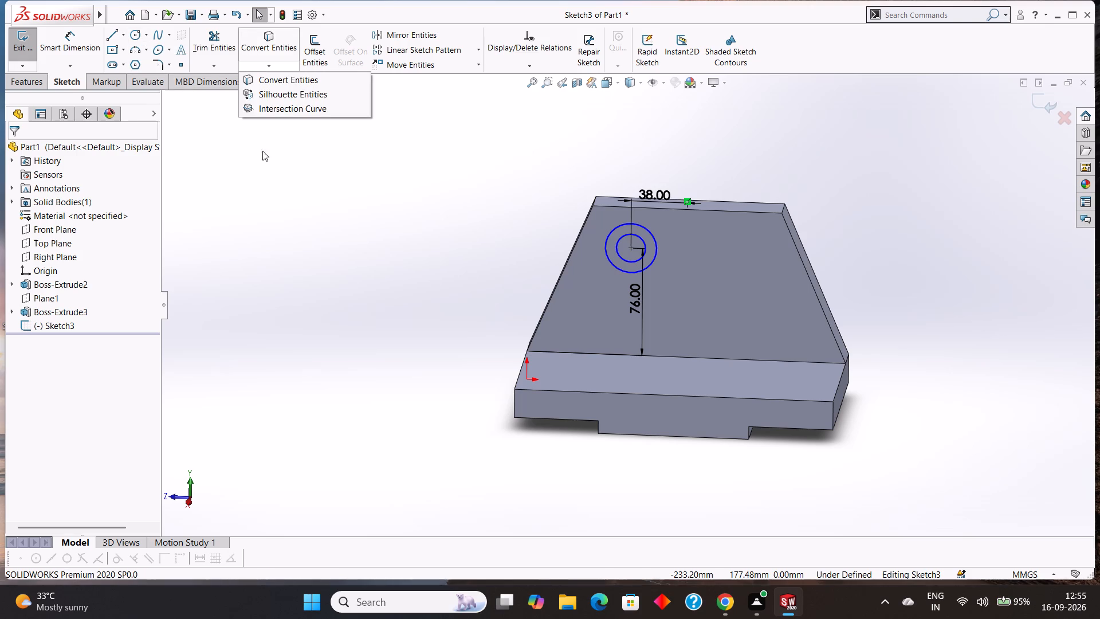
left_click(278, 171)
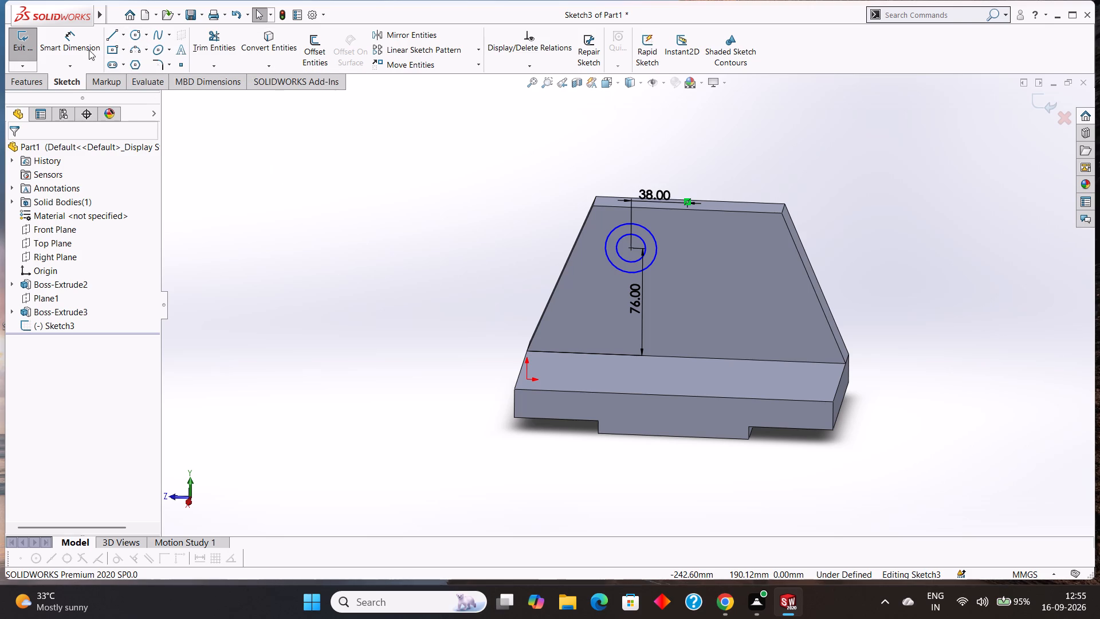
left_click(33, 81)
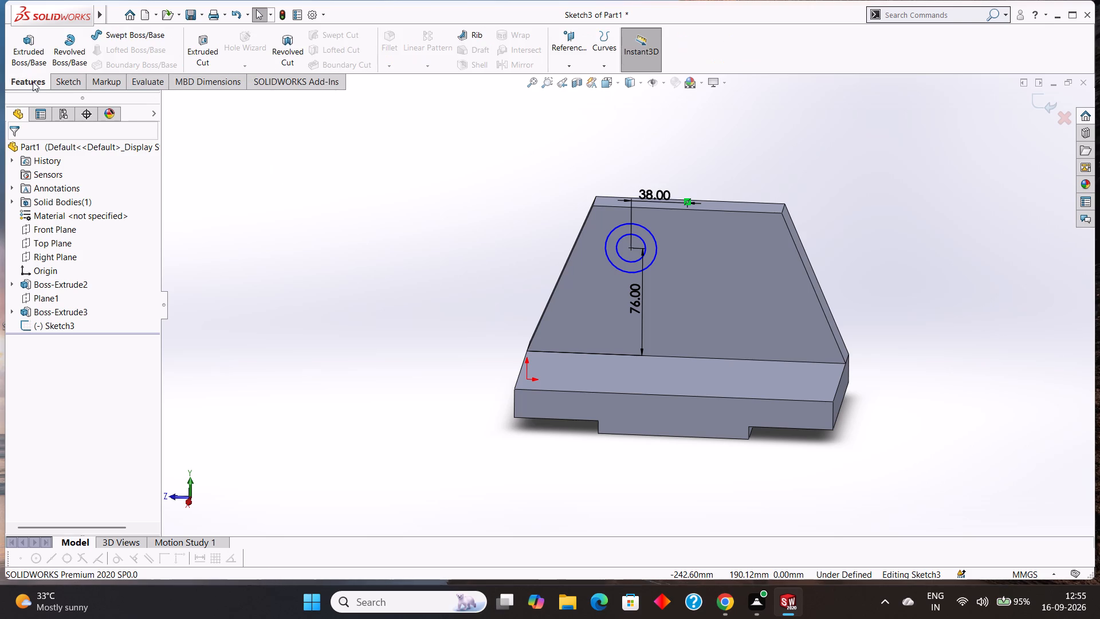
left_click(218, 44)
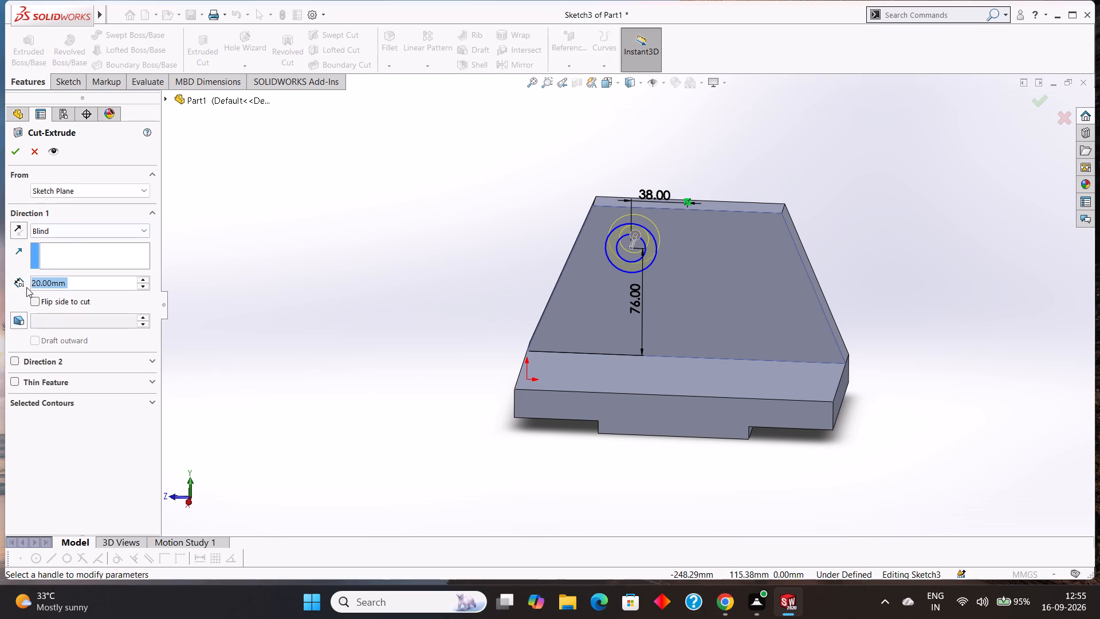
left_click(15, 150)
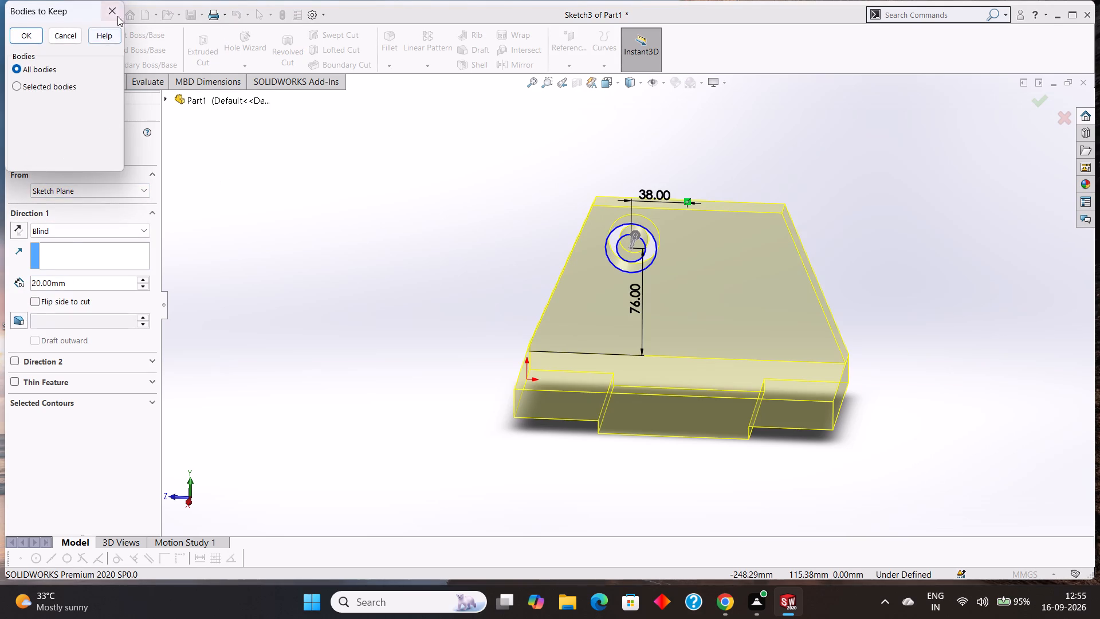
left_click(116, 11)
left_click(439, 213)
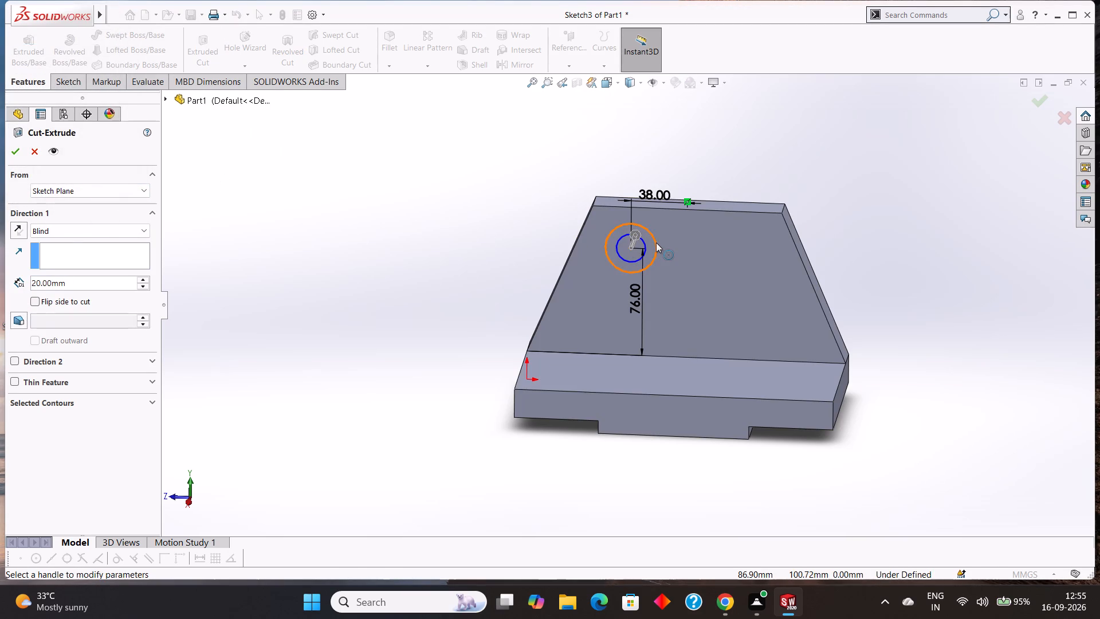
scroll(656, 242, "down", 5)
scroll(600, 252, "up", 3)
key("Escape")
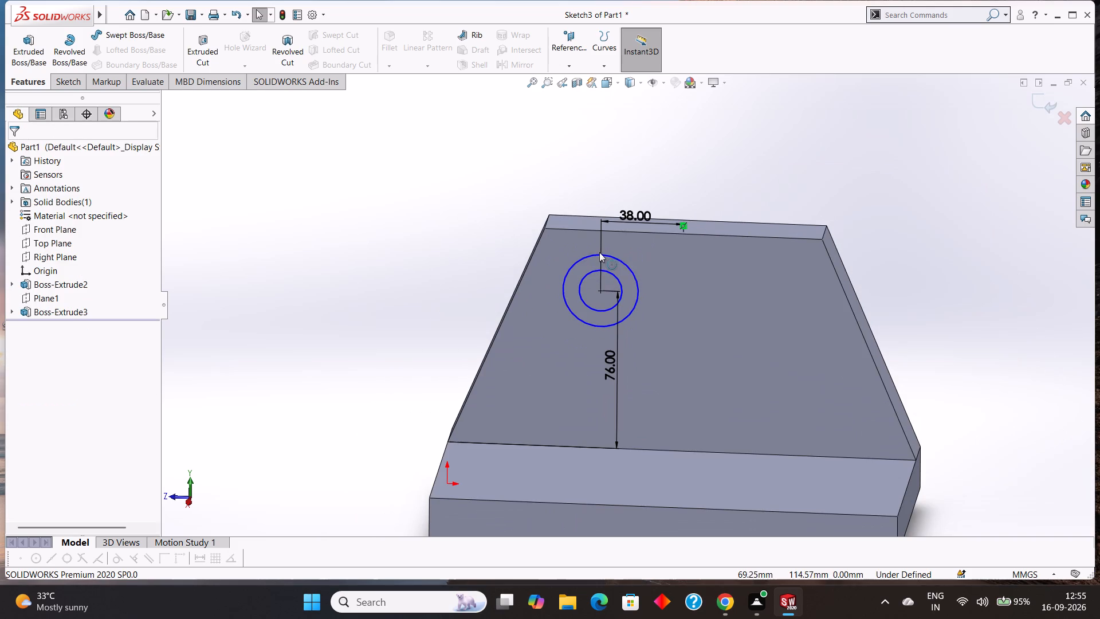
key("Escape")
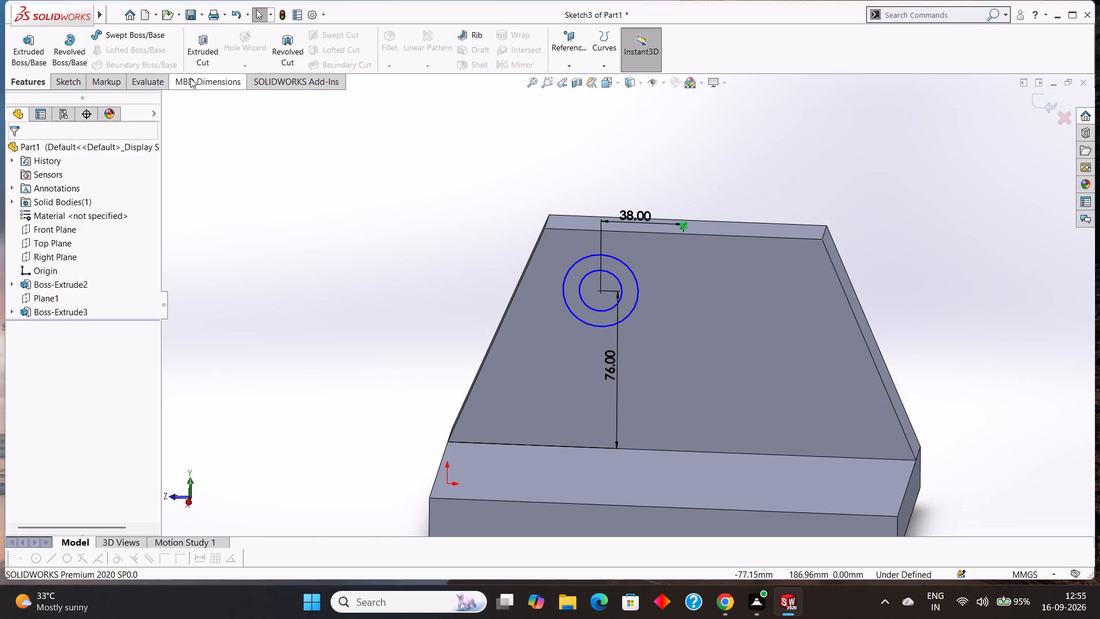
Undo the placement dimensions and both concentric circles on the upright's tapered face, and exit the emptied sketch.
key("ctrl+z")
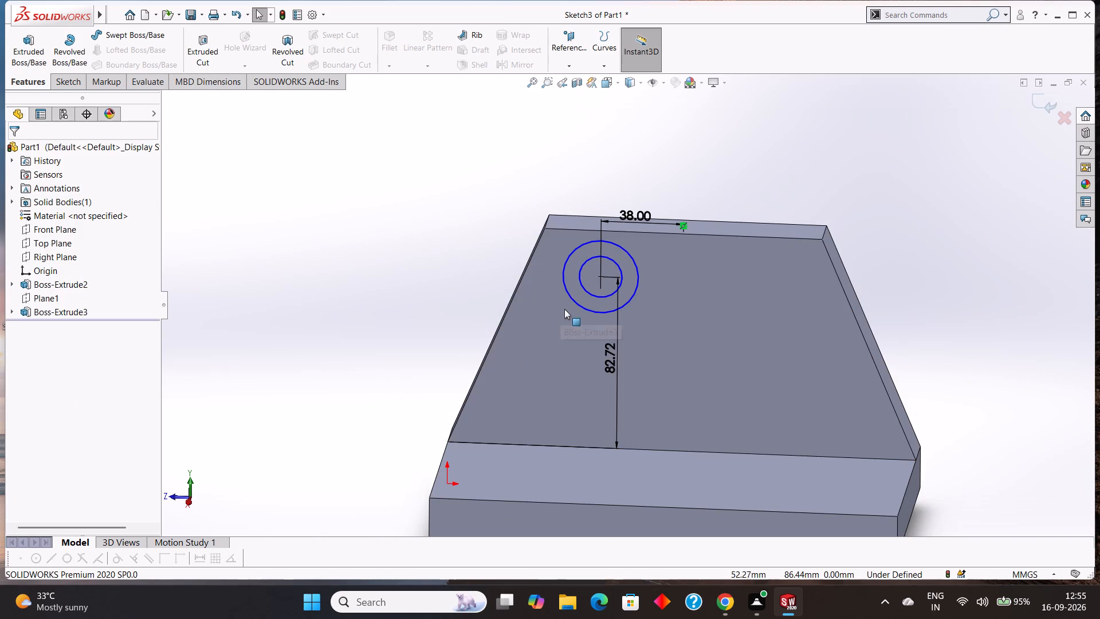
key("ctrl+z")
key("ctrl+z")
key("ctrl+z")
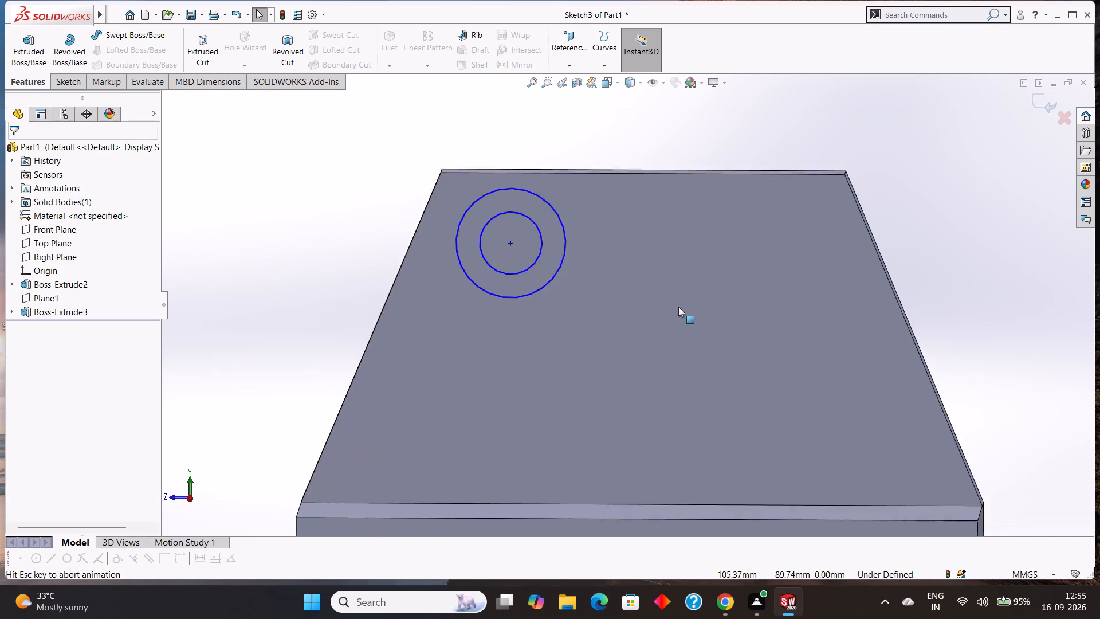
key("ctrl+z")
key("ctrl+z")
key("ctrl+z")
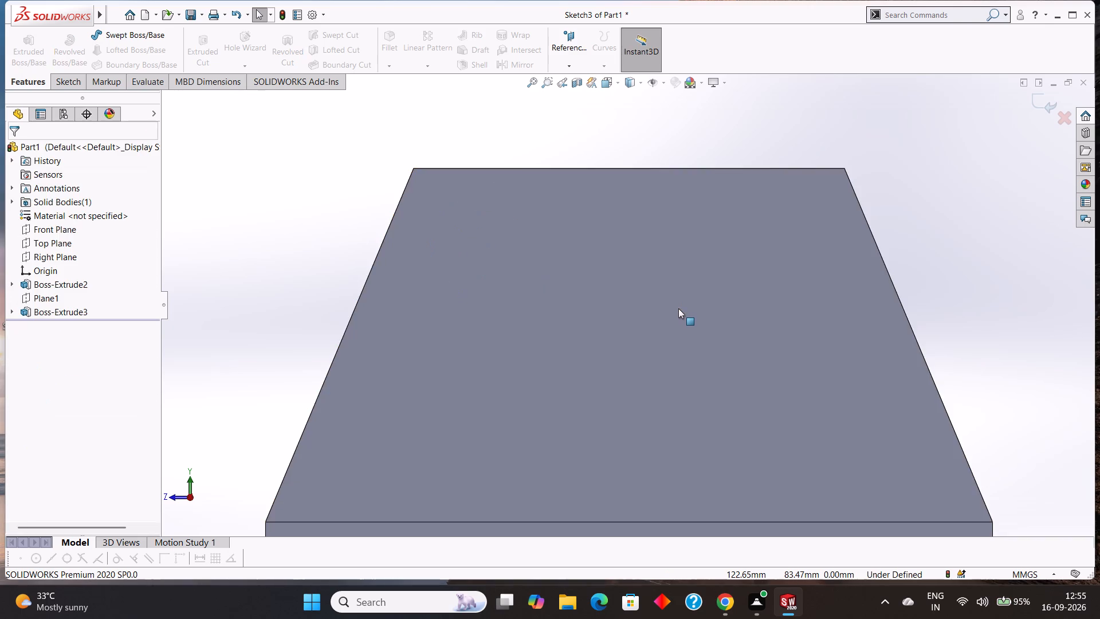
left_click(69, 81)
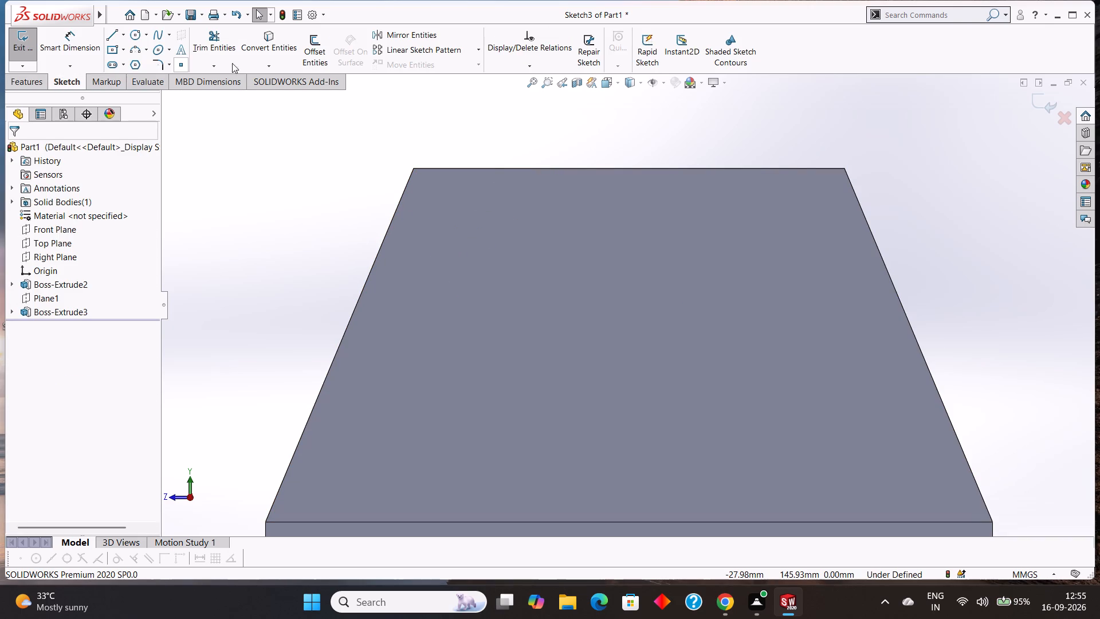
left_click(17, 40)
Place an ISO counterbore Hole Wizard hole, custom sizing reset to defaults, on the upright's tapered face about 26 mm below its top edge.
left_click(31, 78)
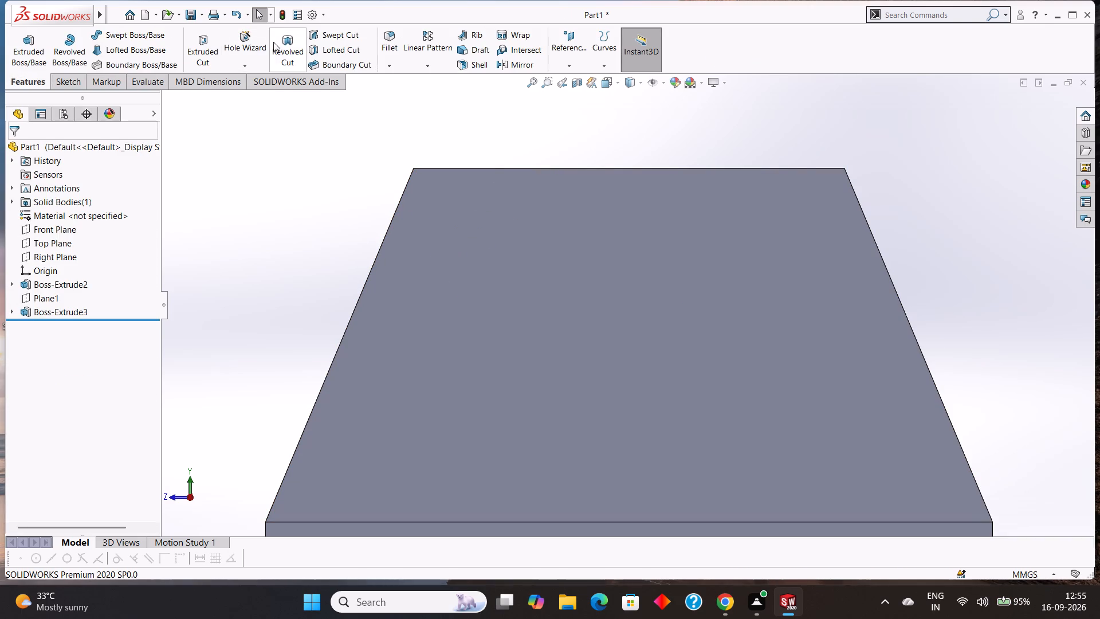
left_click(238, 48)
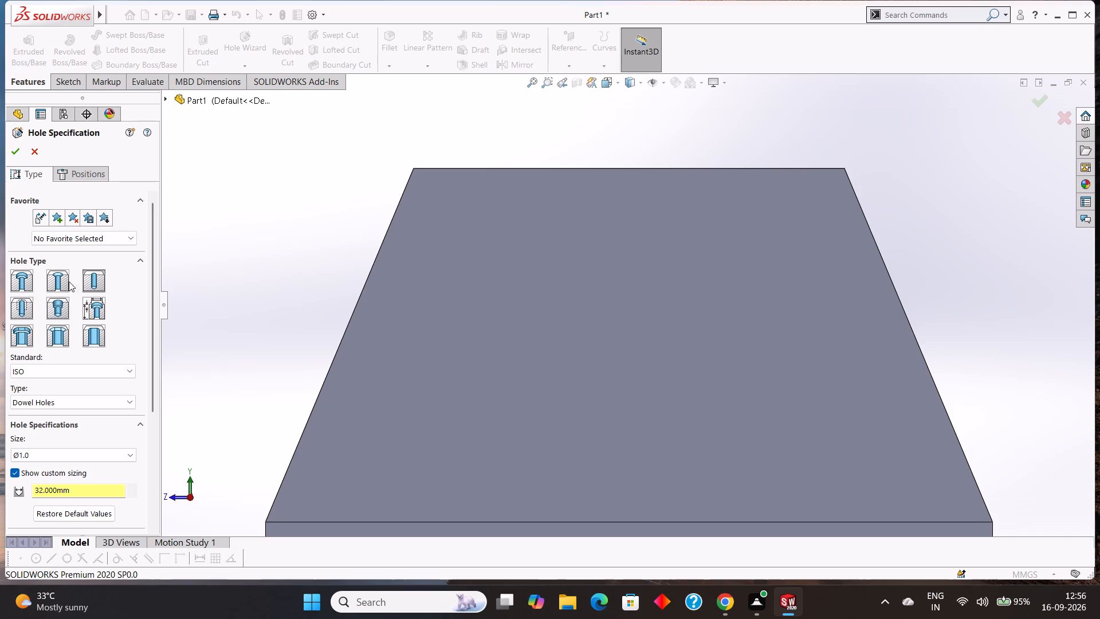
left_click(21, 282)
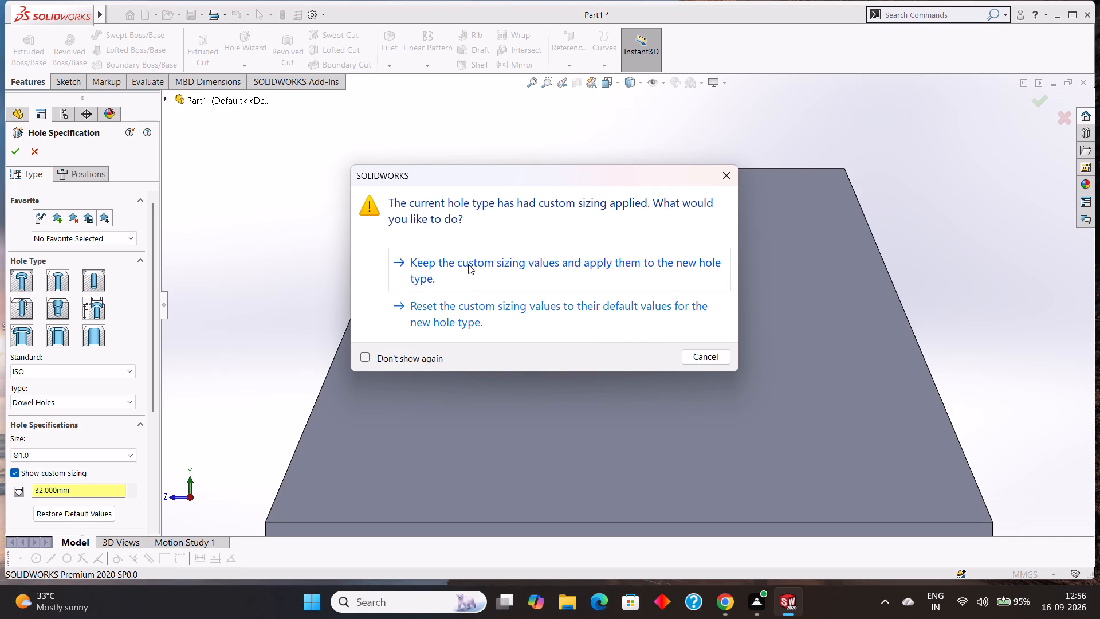
left_click(459, 300)
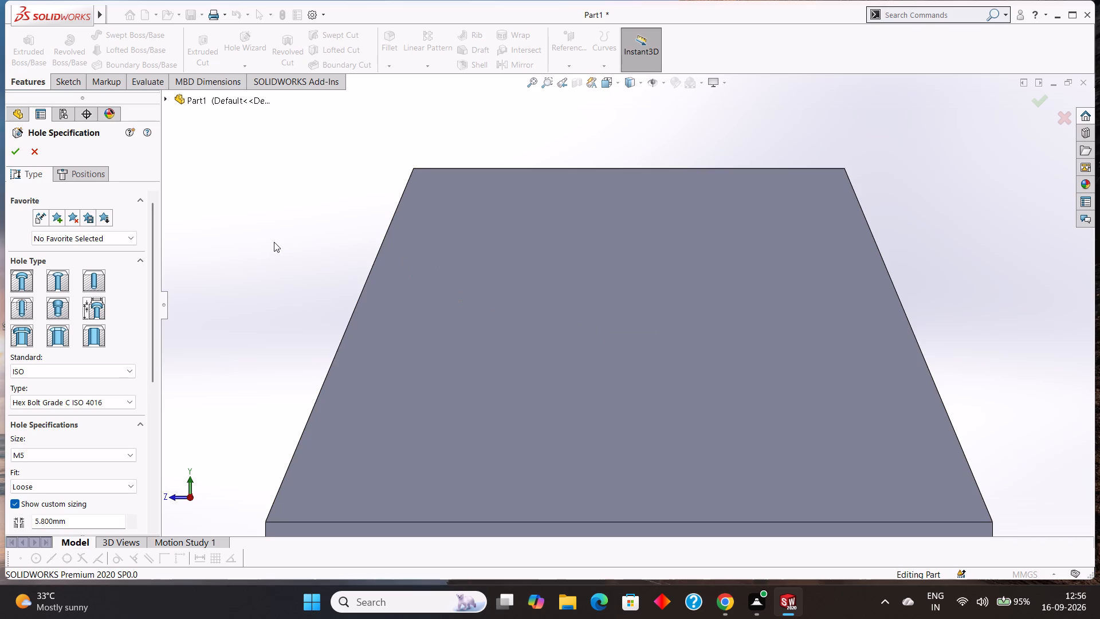
left_click(76, 171)
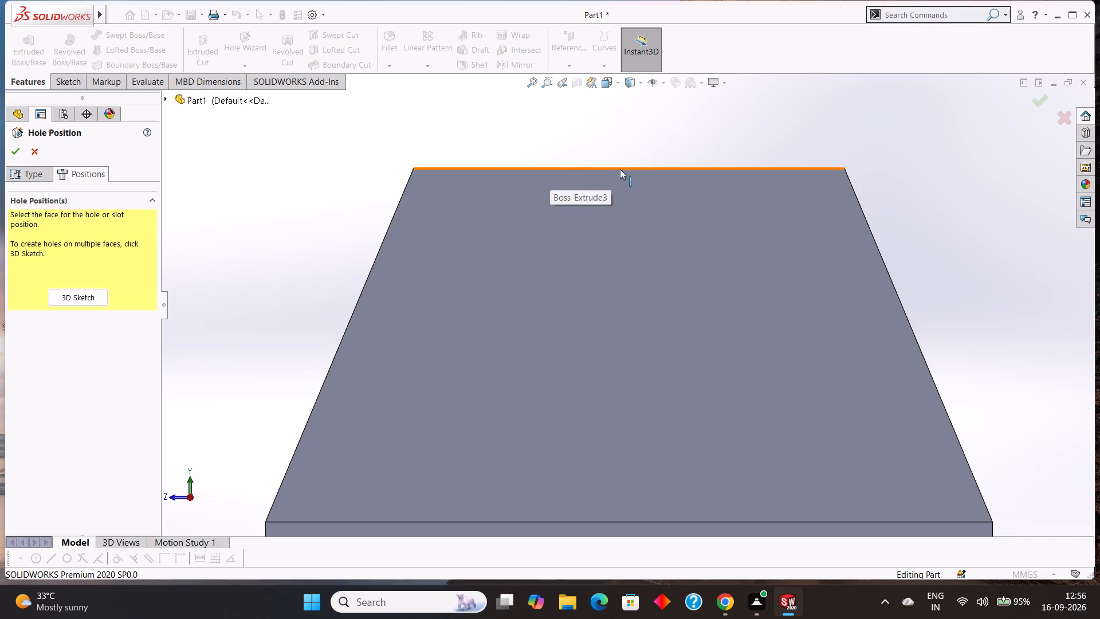
left_click(453, 242)
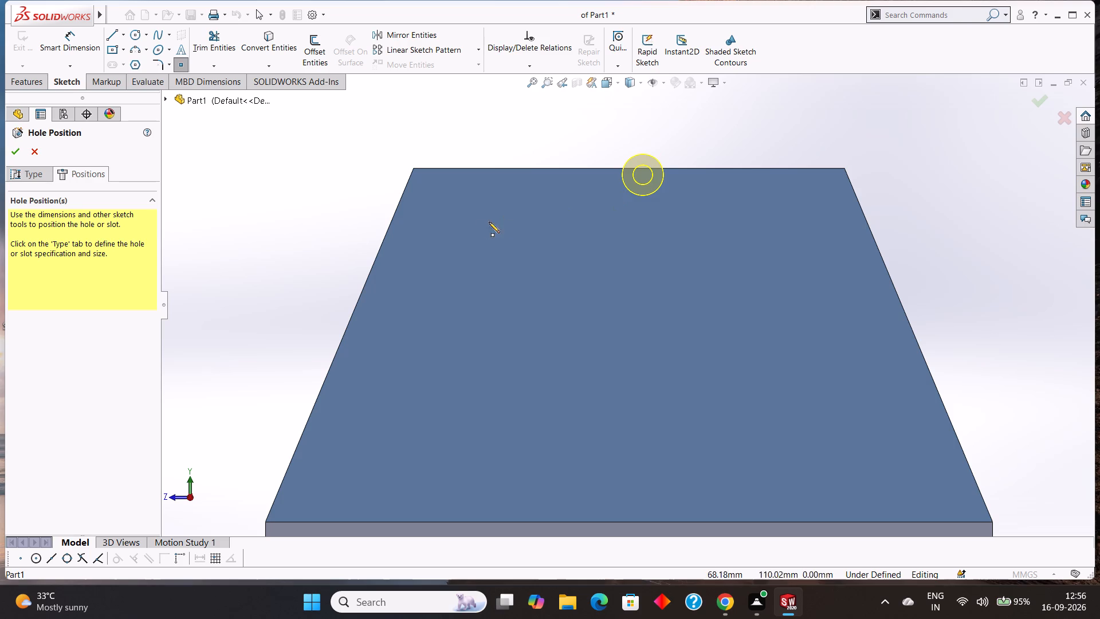
left_click(496, 256)
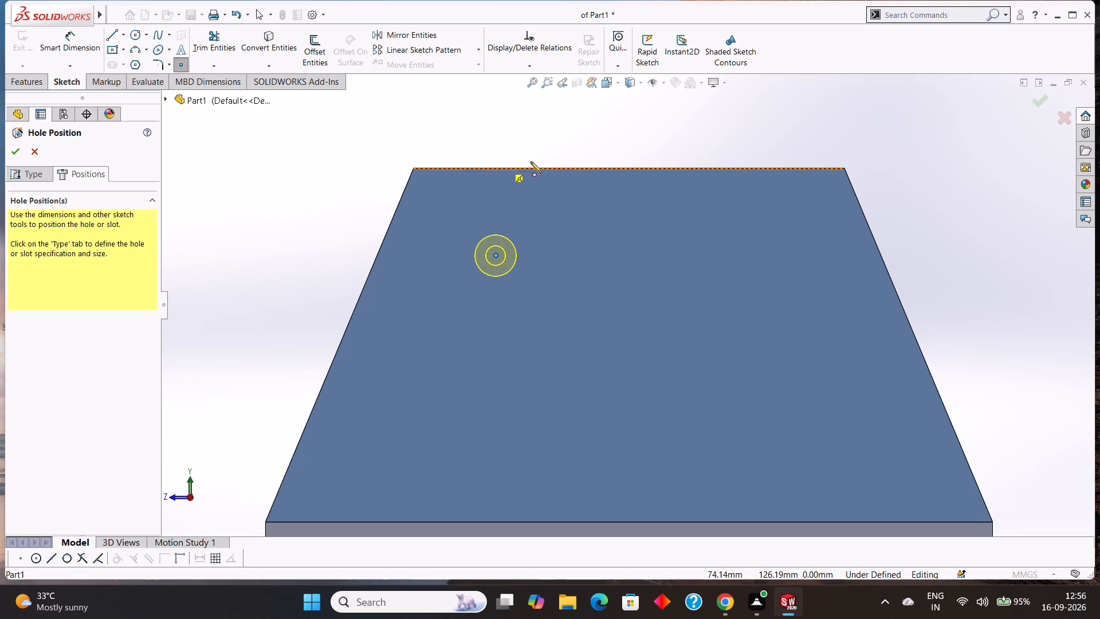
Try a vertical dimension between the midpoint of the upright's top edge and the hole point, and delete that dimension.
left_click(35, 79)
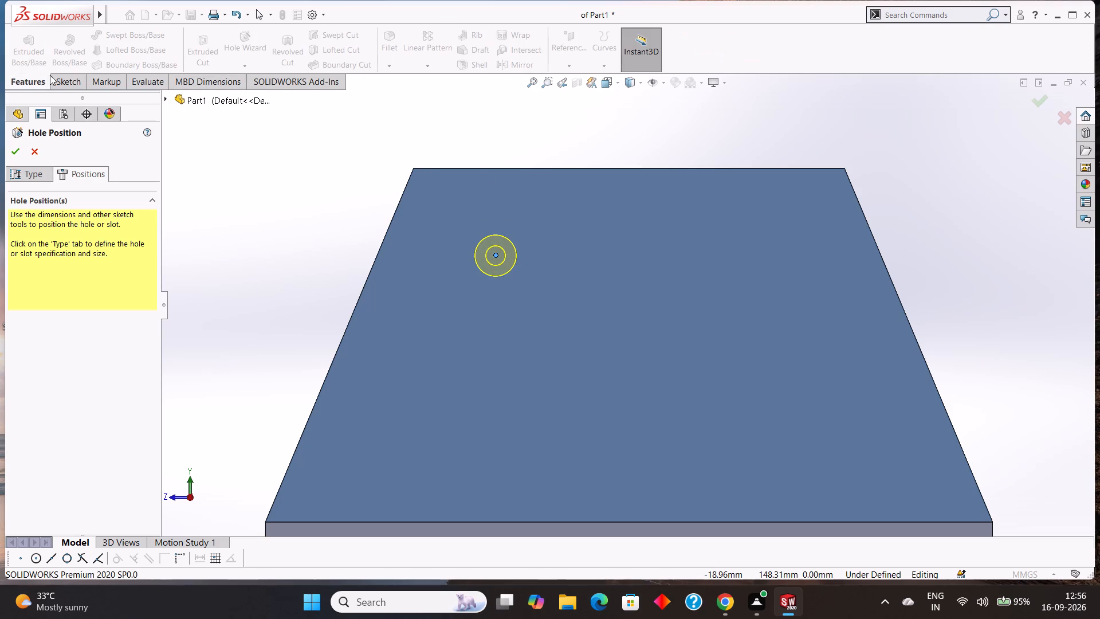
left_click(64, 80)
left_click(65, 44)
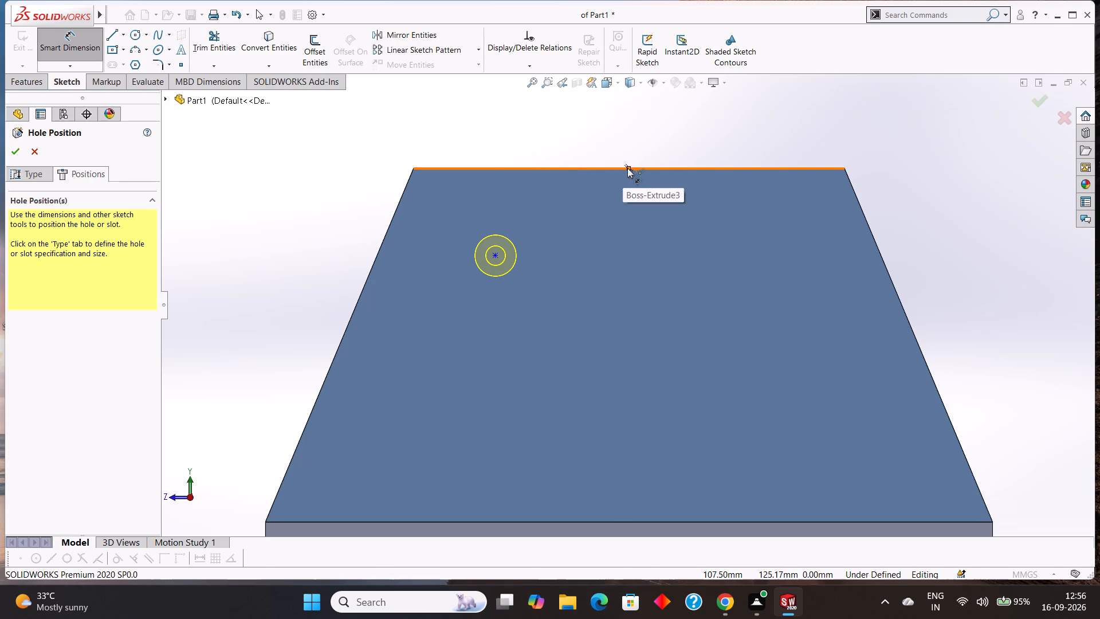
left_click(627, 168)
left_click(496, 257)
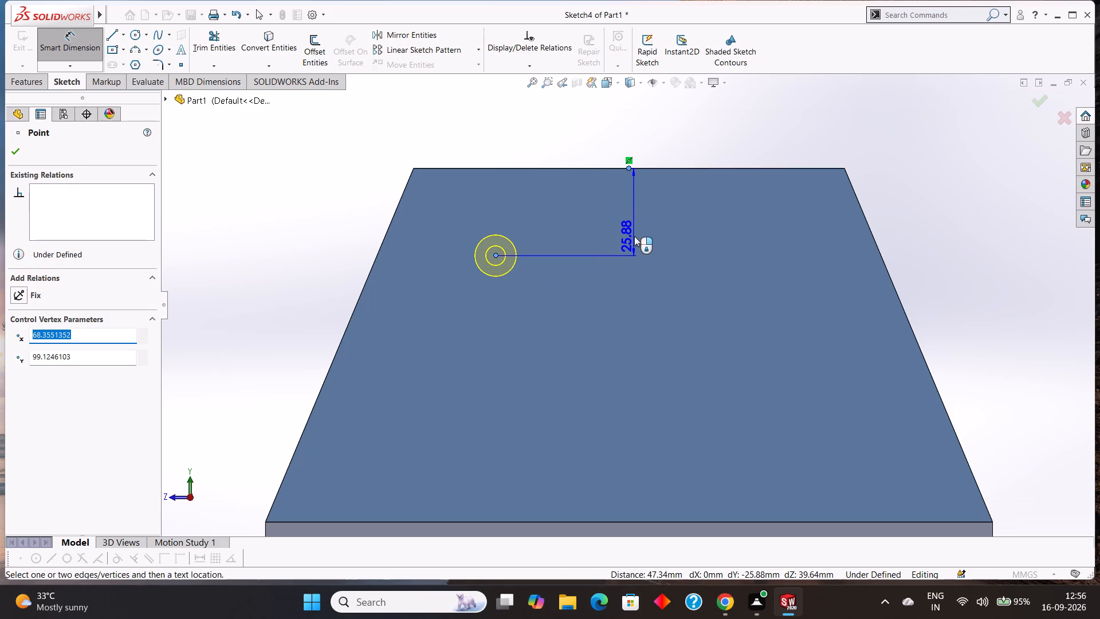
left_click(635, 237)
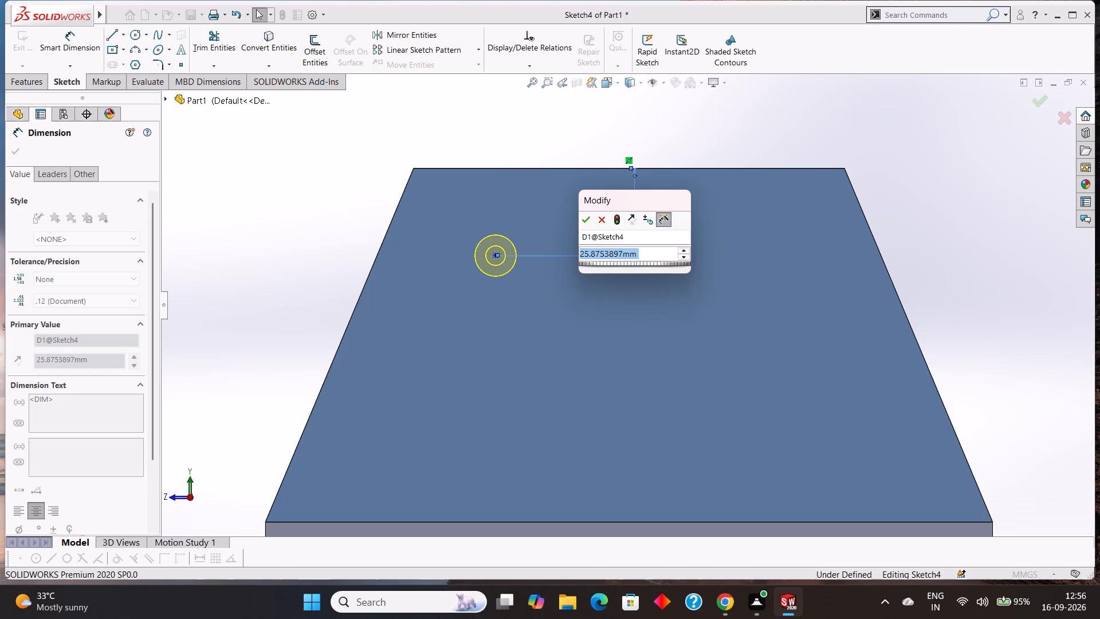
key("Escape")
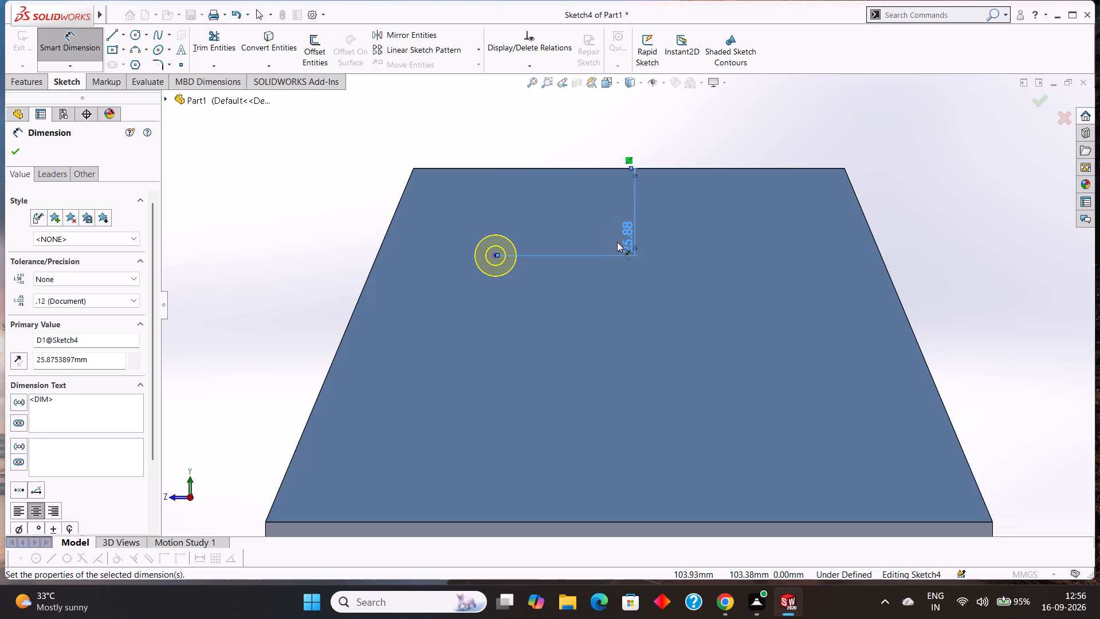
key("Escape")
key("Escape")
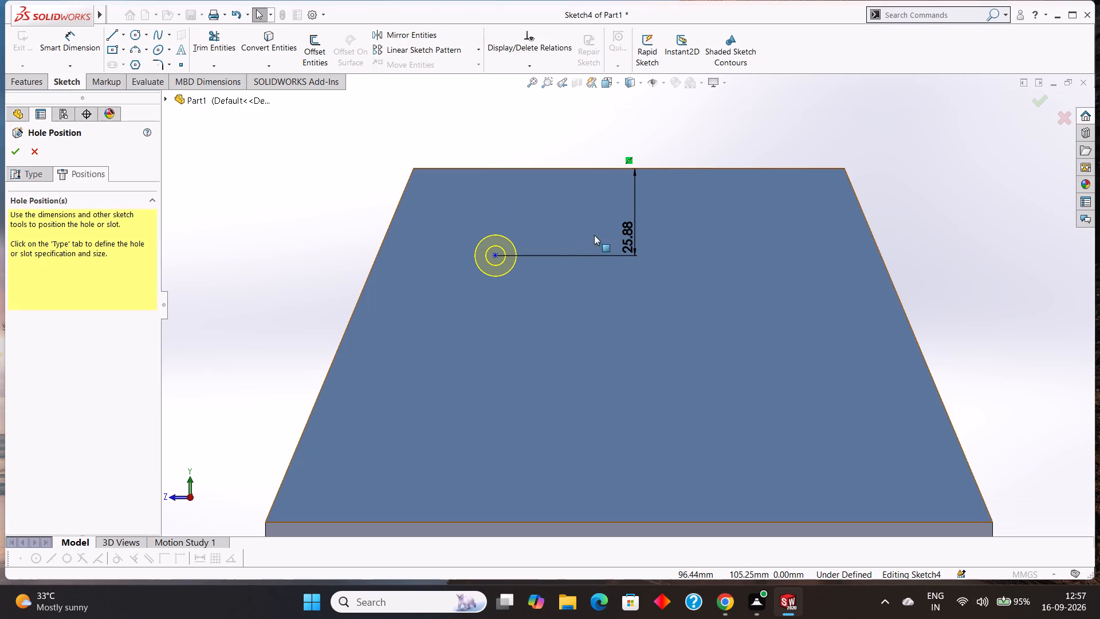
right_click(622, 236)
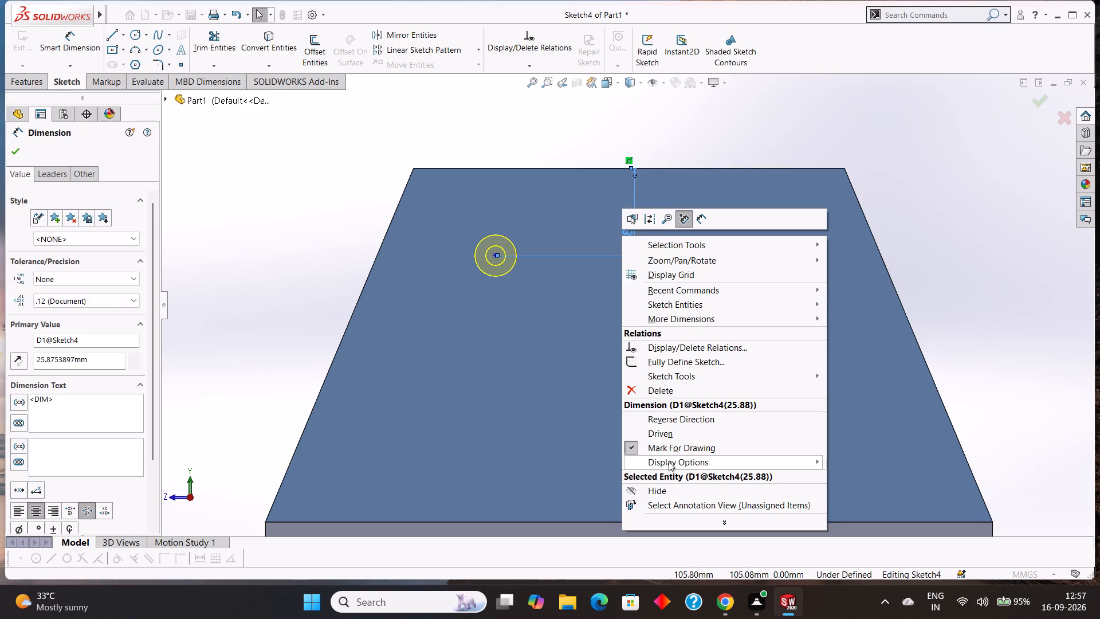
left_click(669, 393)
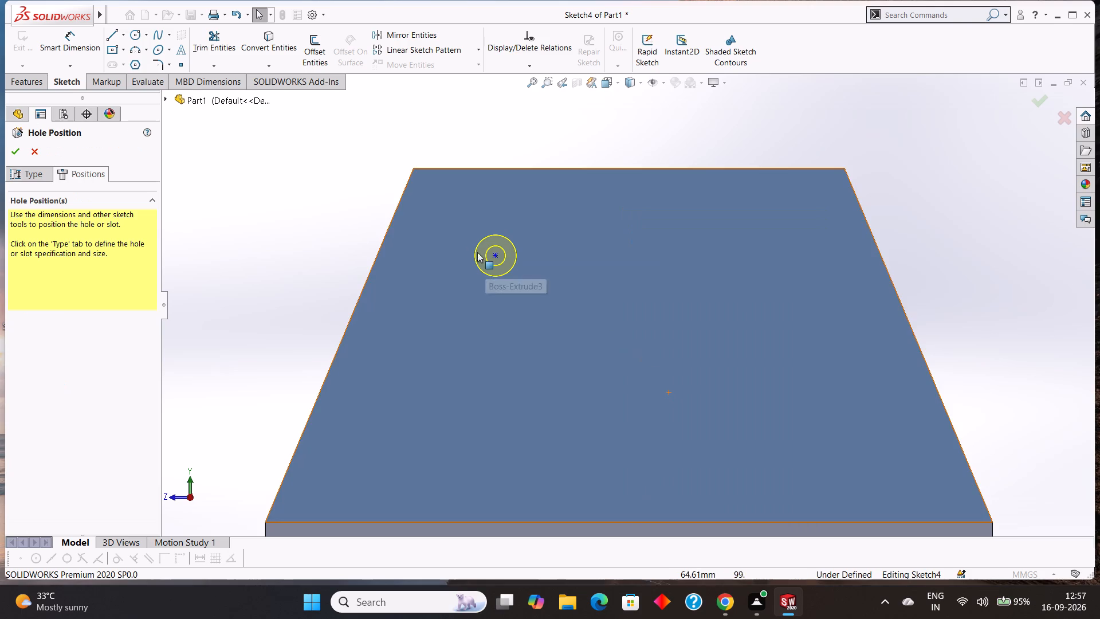
Dimension the hole point horizontally at 76 mm from the tapered face's bottom corner nearest the origin.
left_click(73, 44)
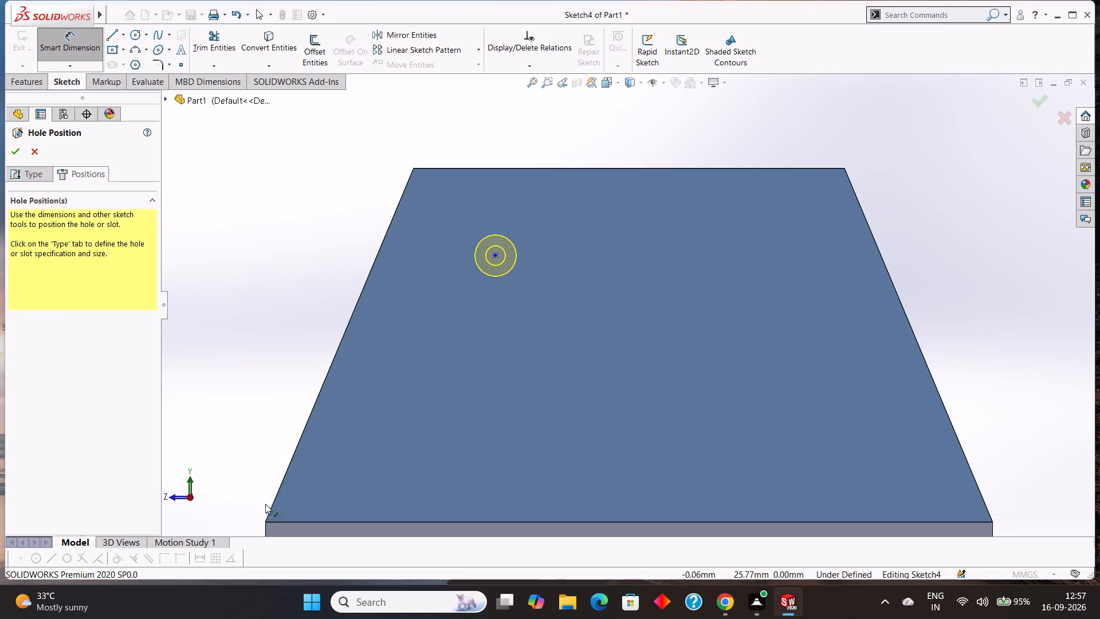
left_click(267, 521)
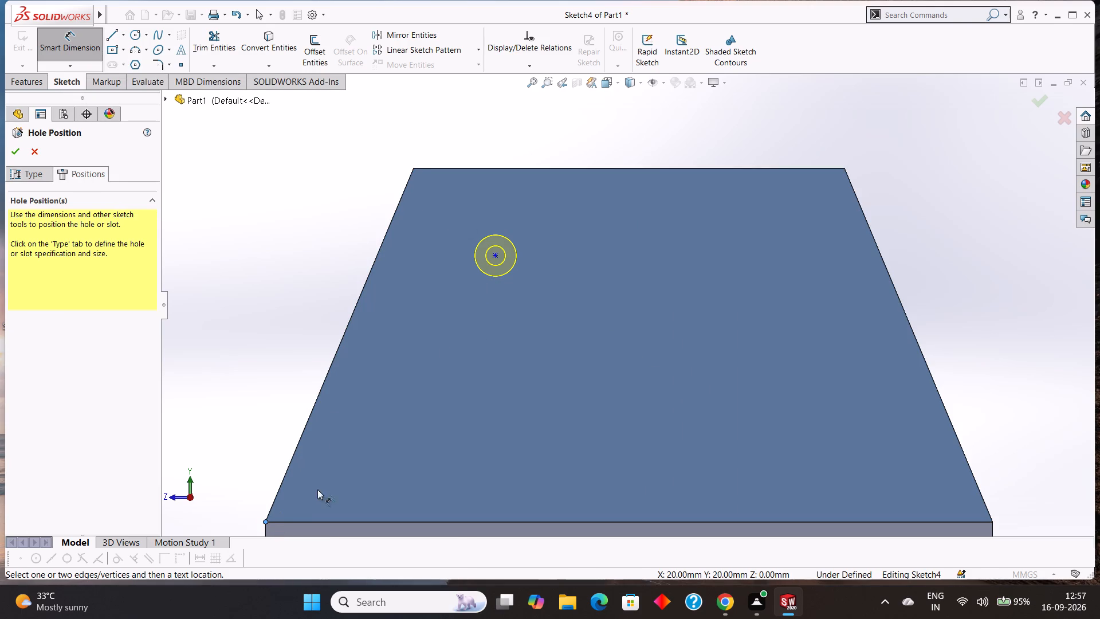
left_click(494, 256)
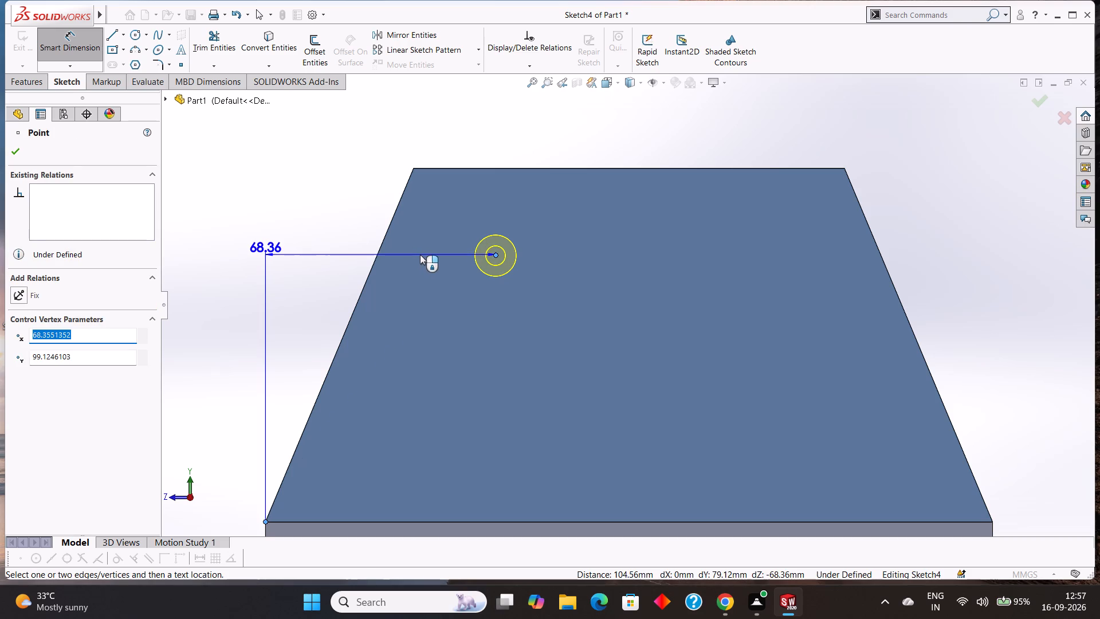
left_click(407, 248)
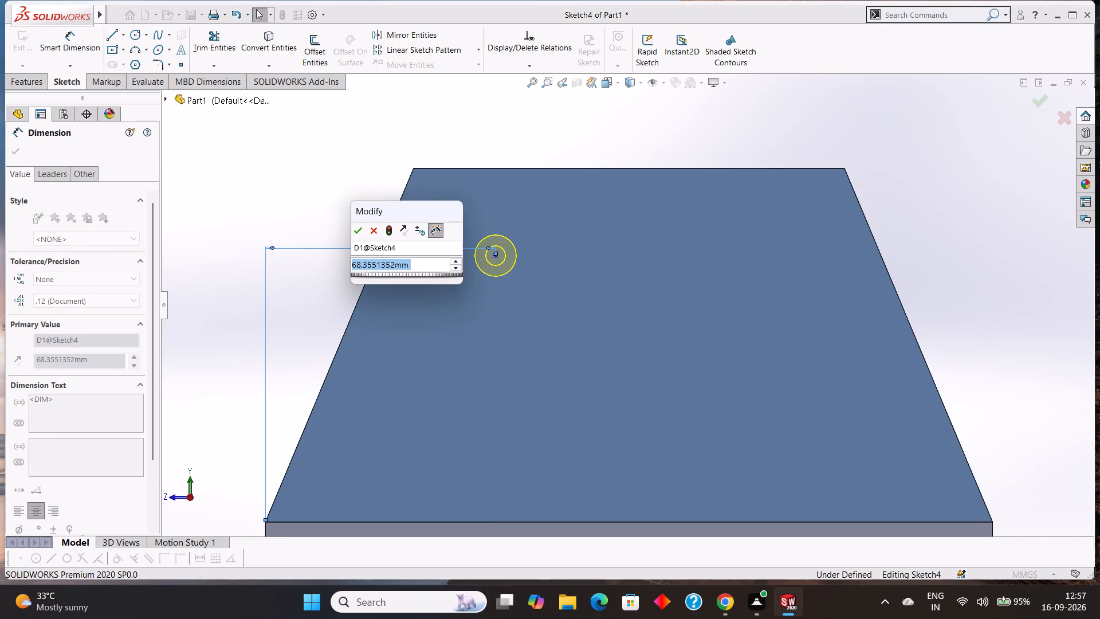
type("76")
key("Return")
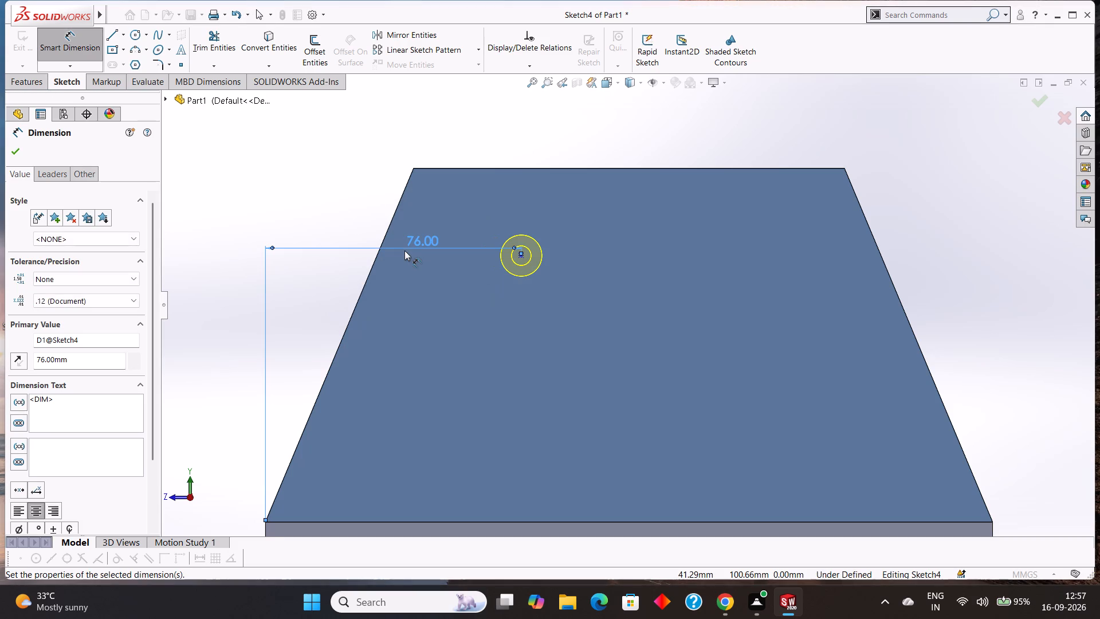
left_click(18, 150)
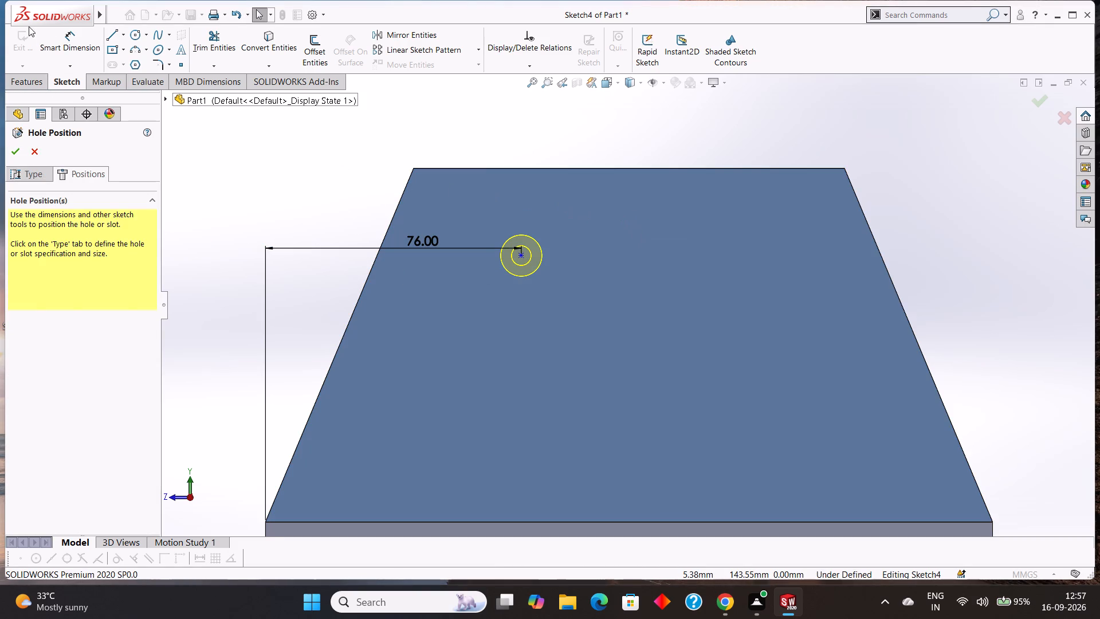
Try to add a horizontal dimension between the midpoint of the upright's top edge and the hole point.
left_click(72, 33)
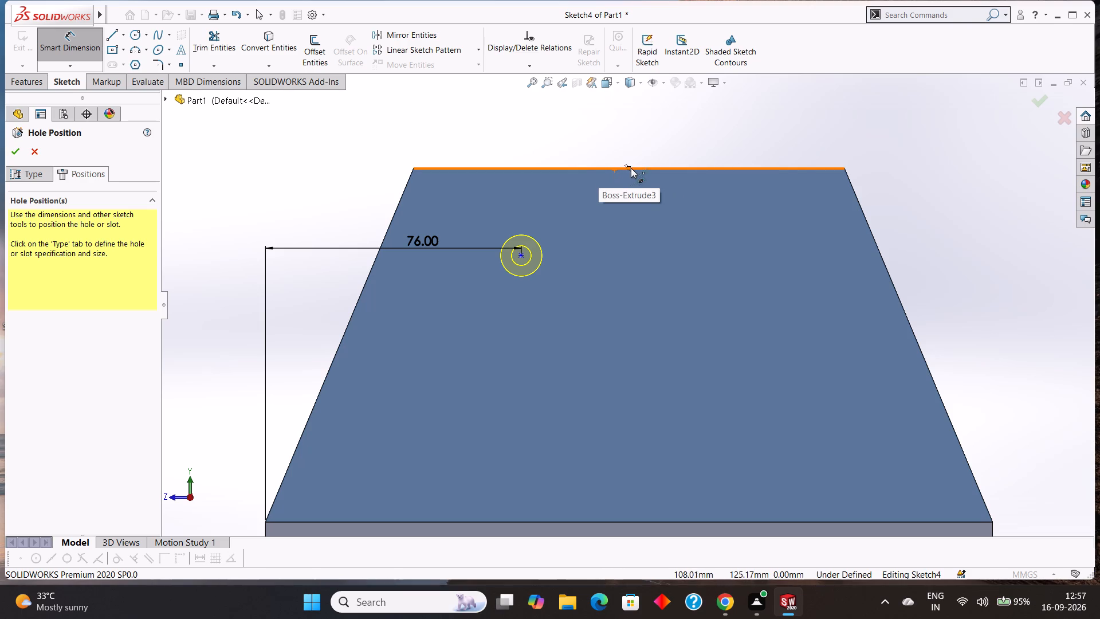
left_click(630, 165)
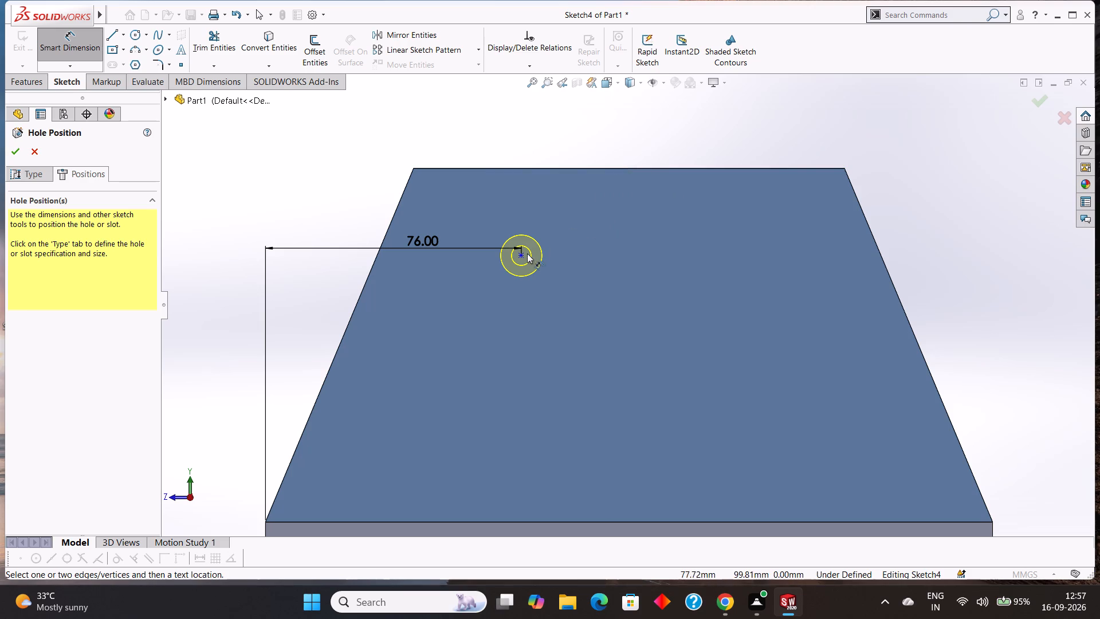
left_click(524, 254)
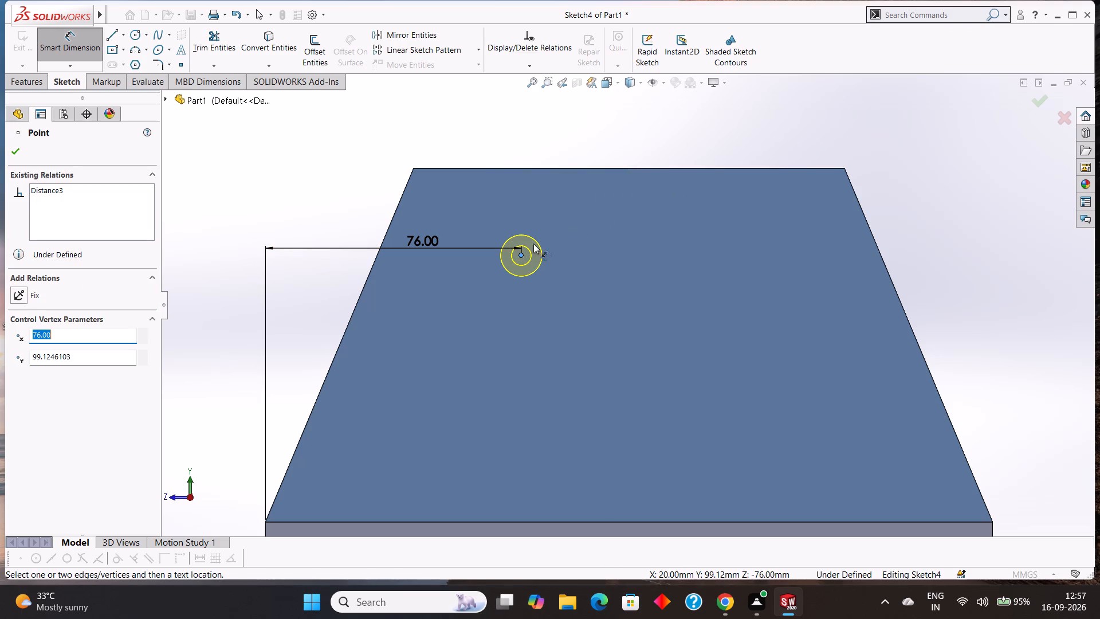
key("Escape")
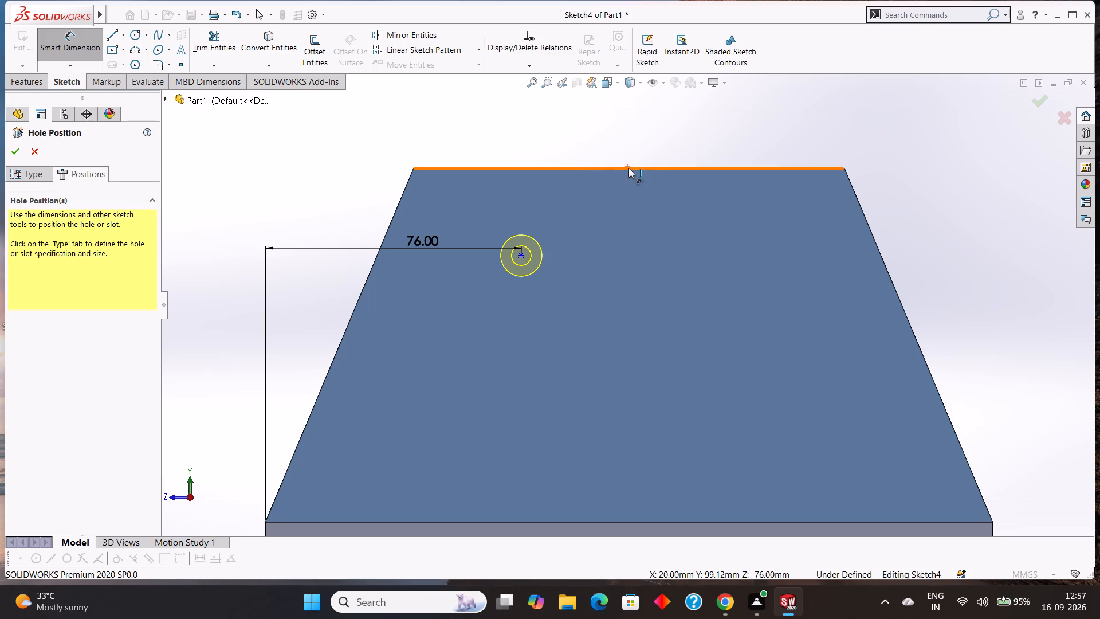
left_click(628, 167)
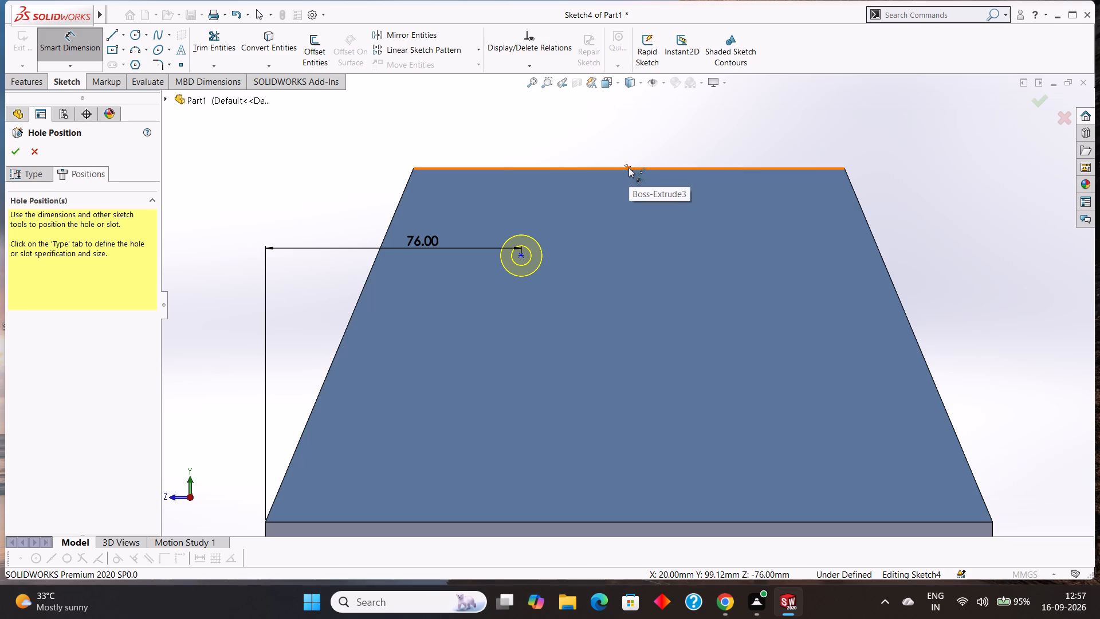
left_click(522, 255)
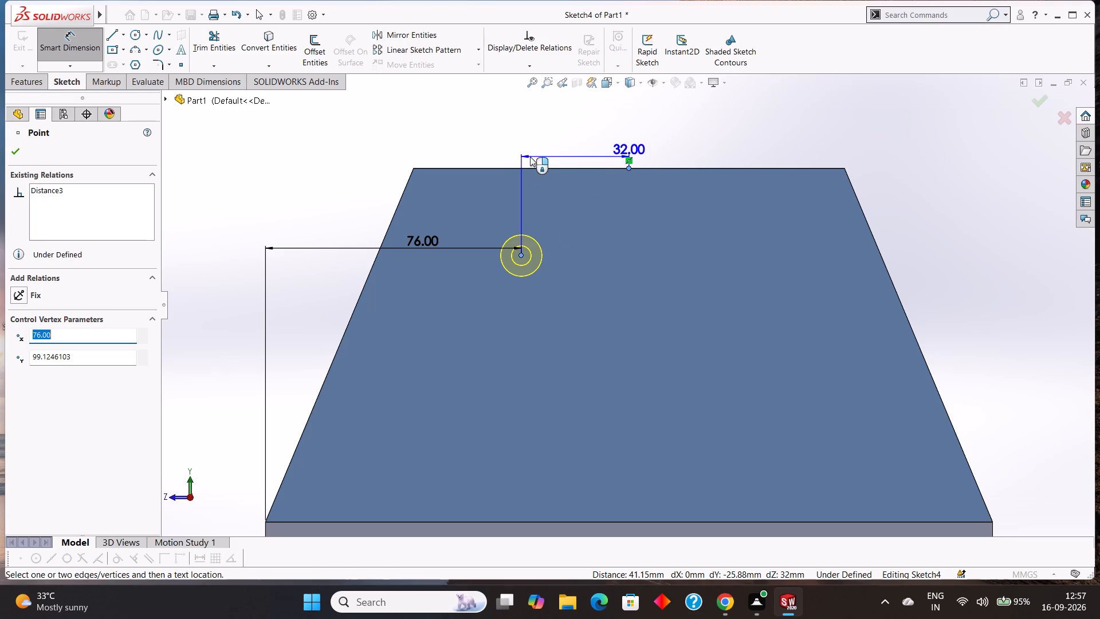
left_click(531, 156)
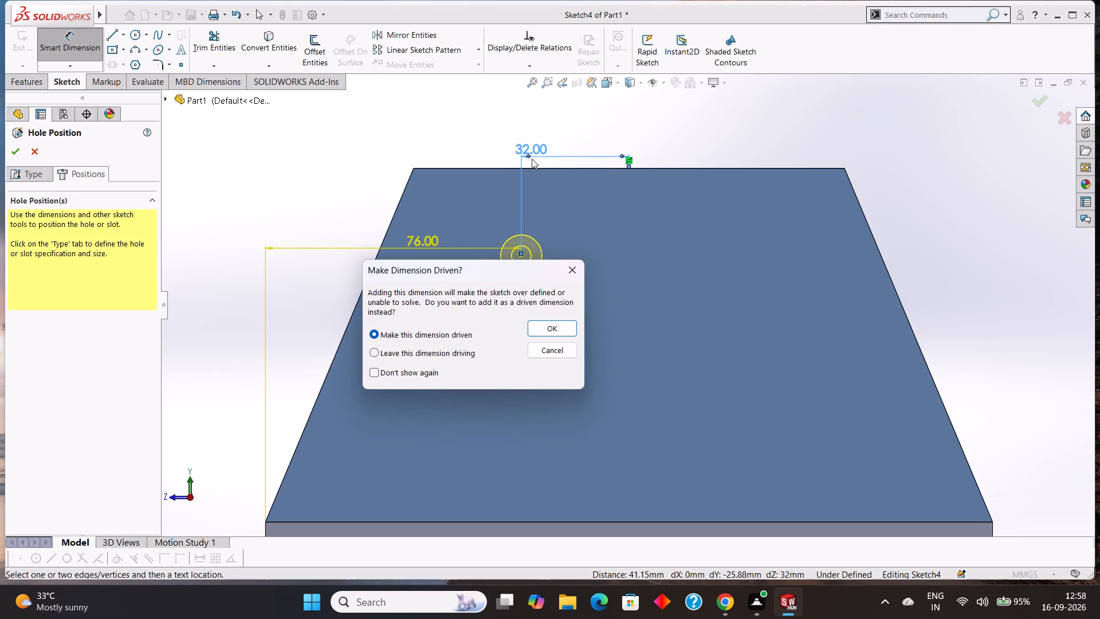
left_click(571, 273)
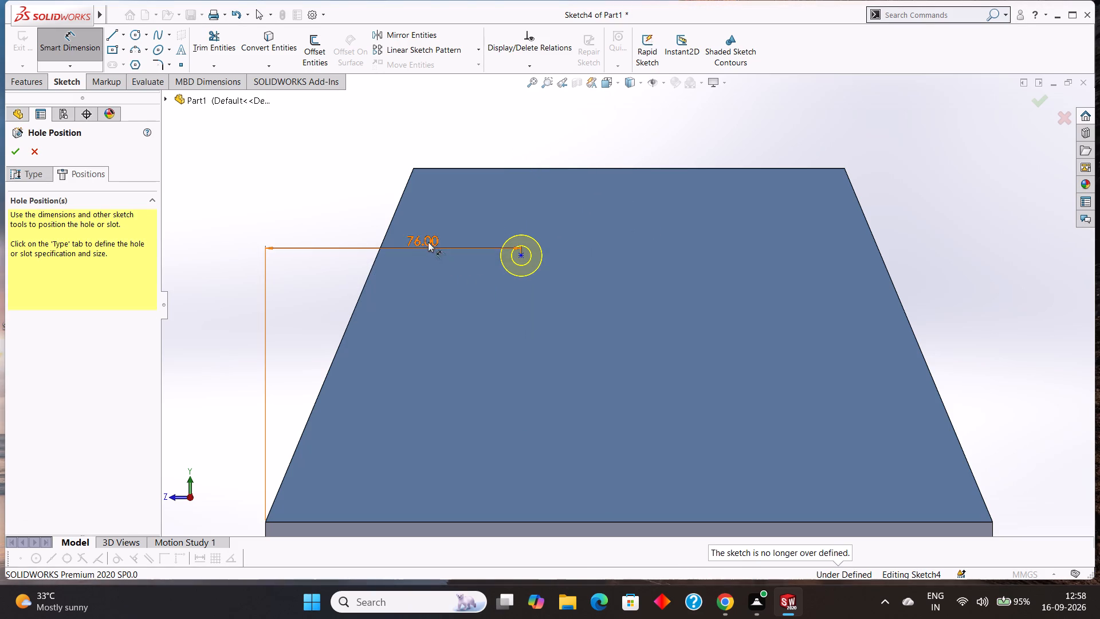
Delete the horizontal 76 mm dimension between the tapered face's bottom corner and the hole point.
right_click(425, 240)
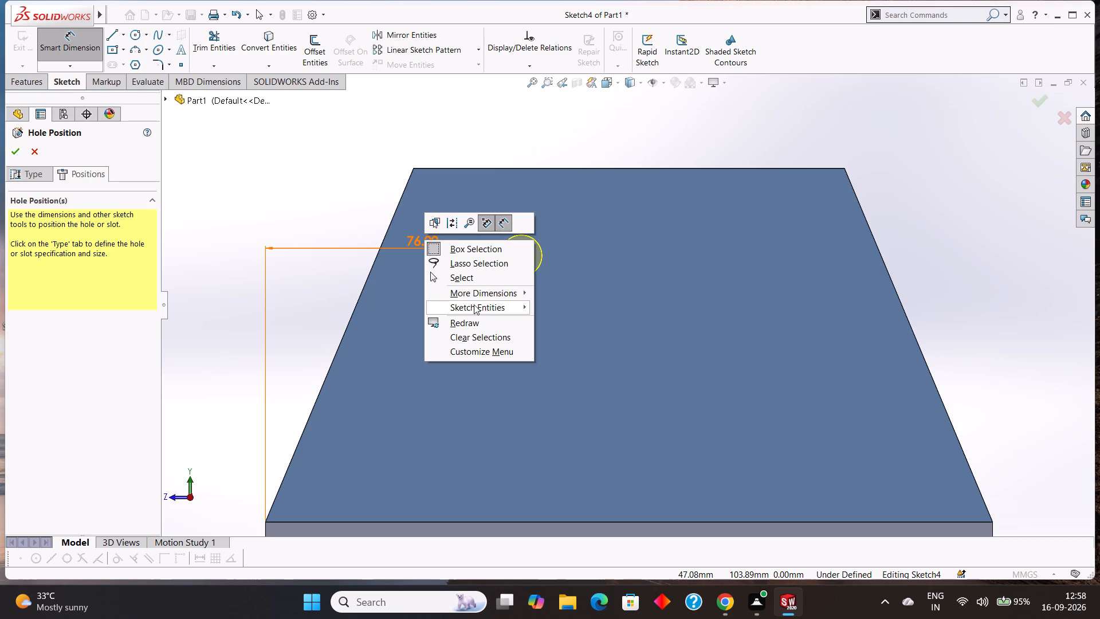
left_click(465, 281)
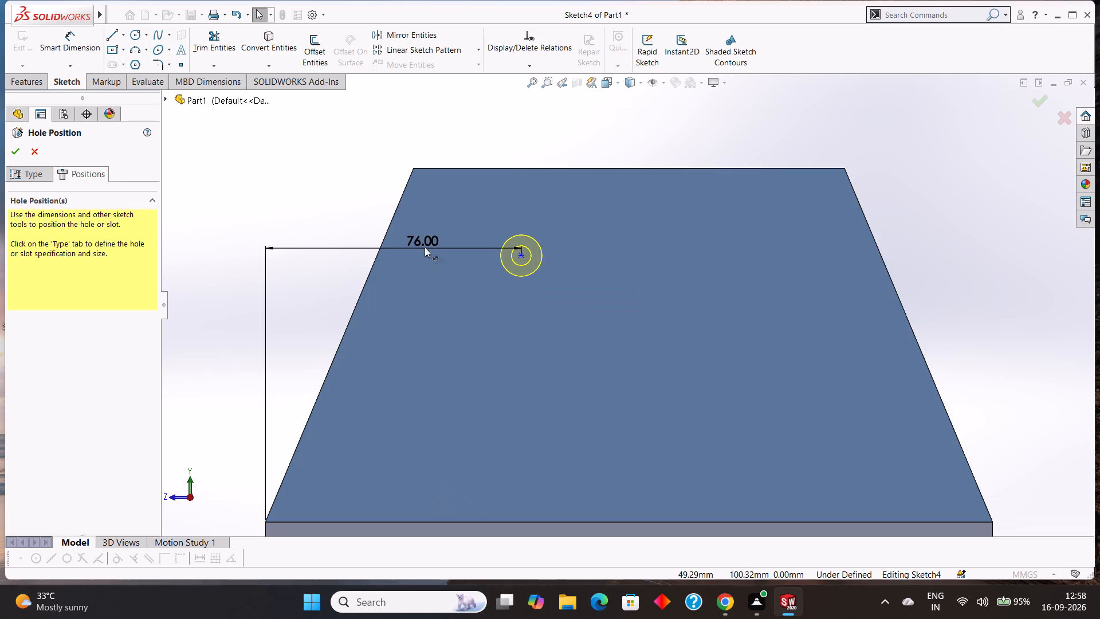
right_click(416, 237)
left_click(455, 391)
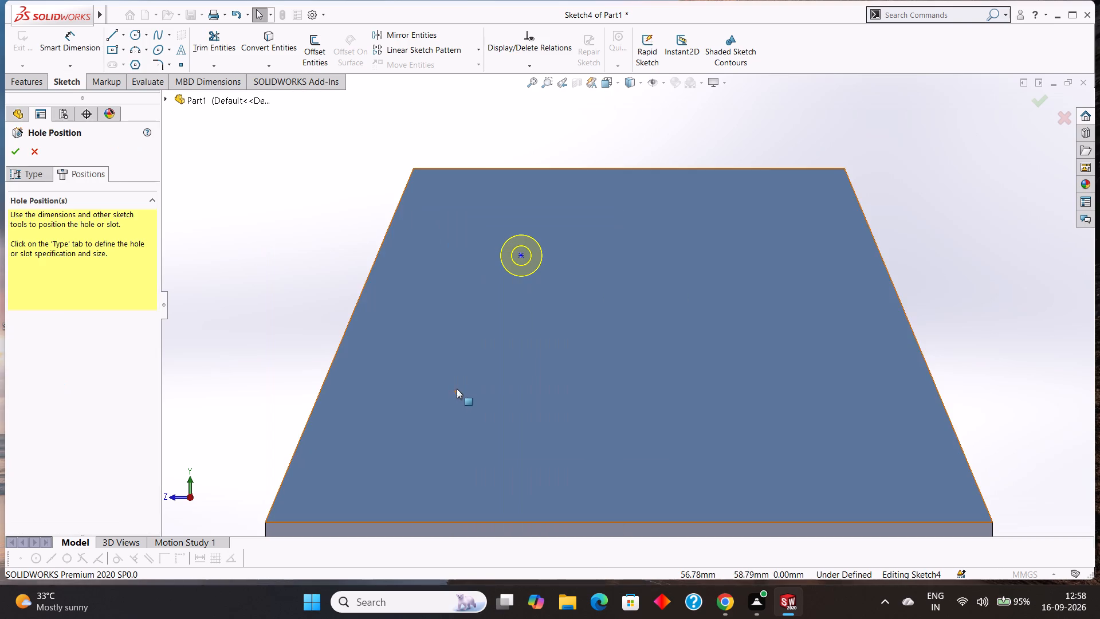
Dimension the hole point vertically at 76 mm above the tapered face's bottom corner.
left_click(58, 40)
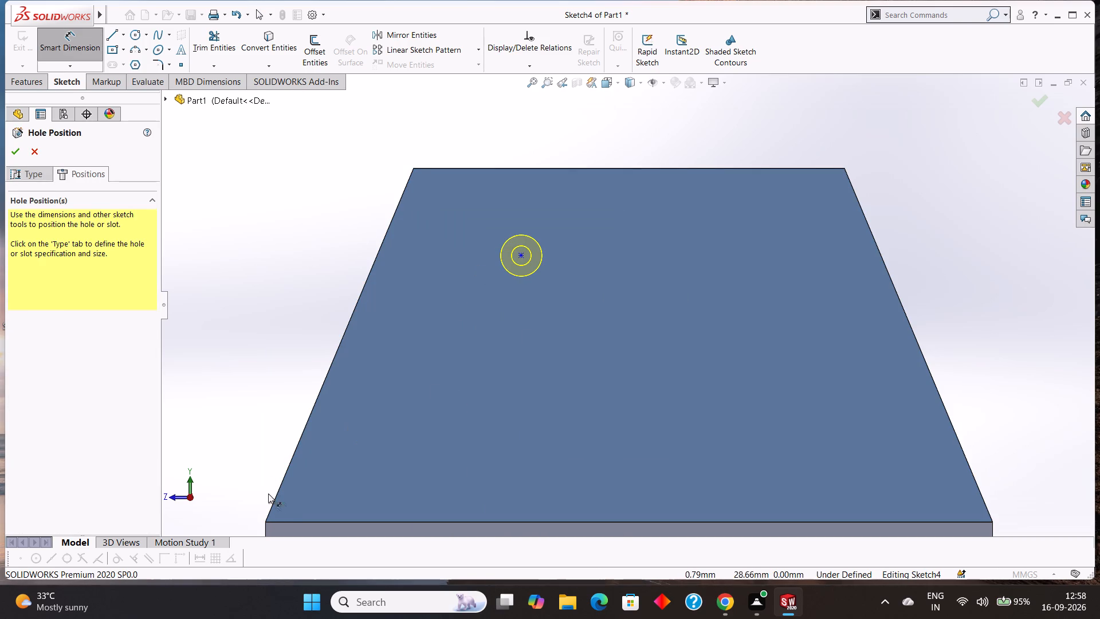
left_click(265, 522)
left_click(518, 254)
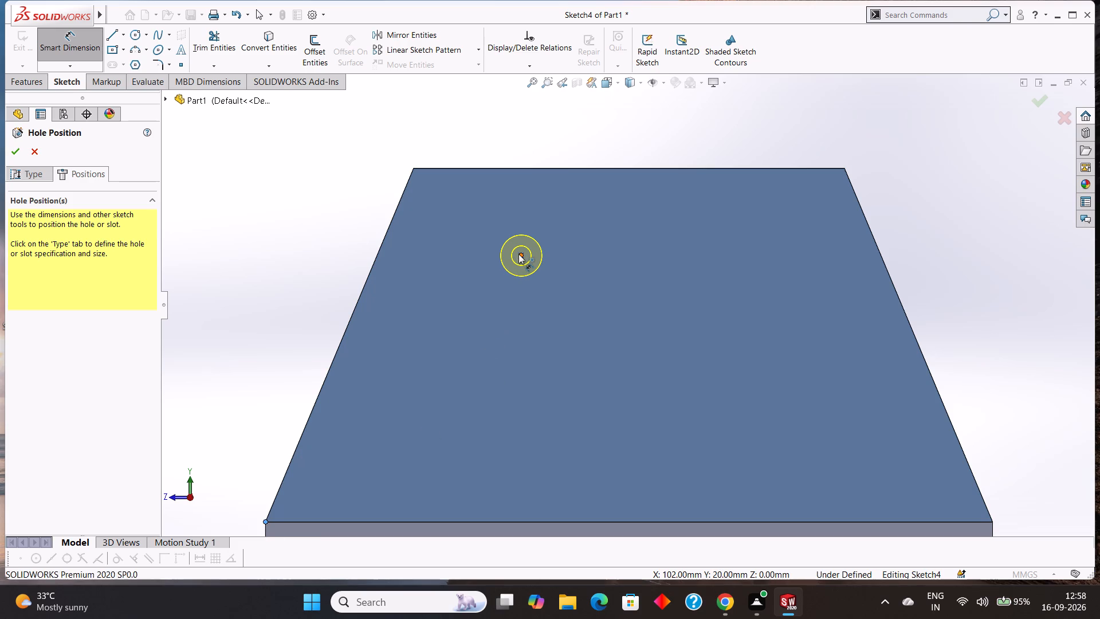
left_click(542, 309)
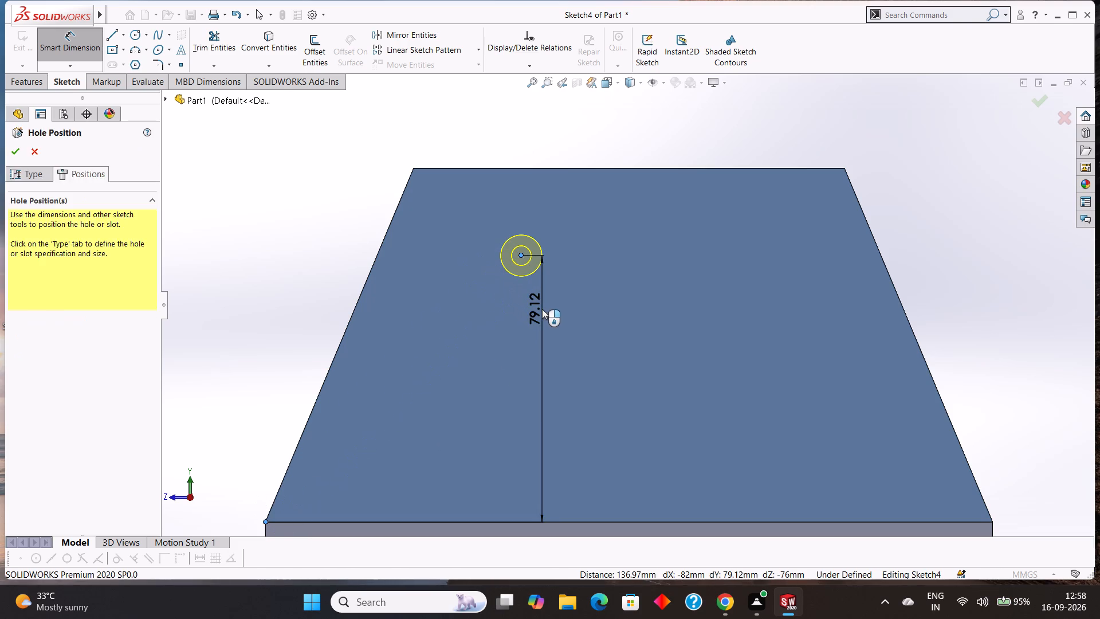
type("76")
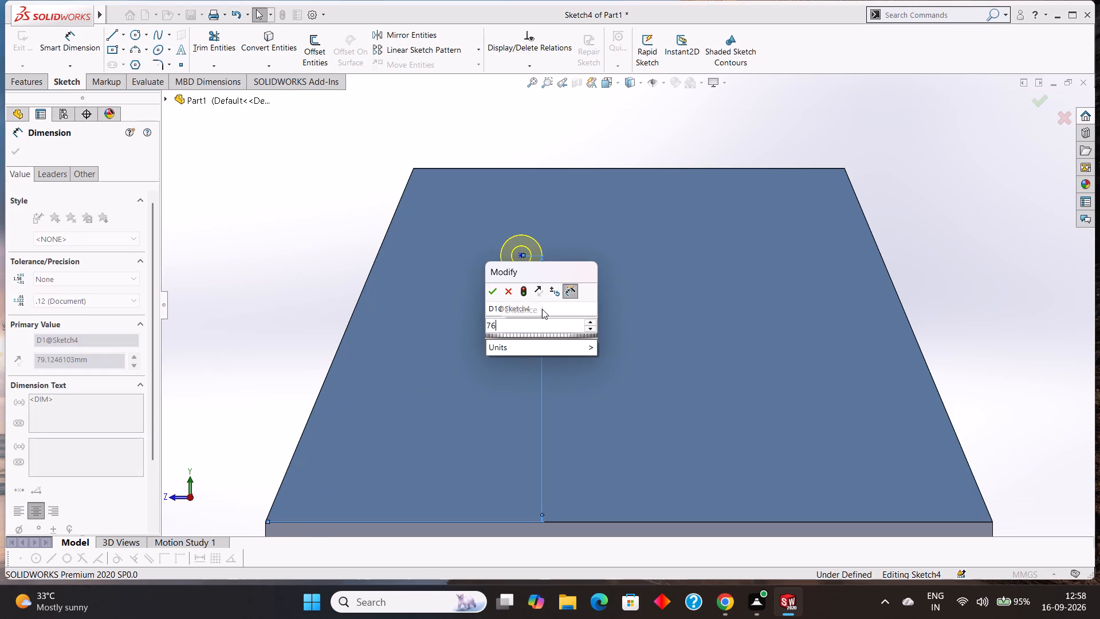
key("Return")
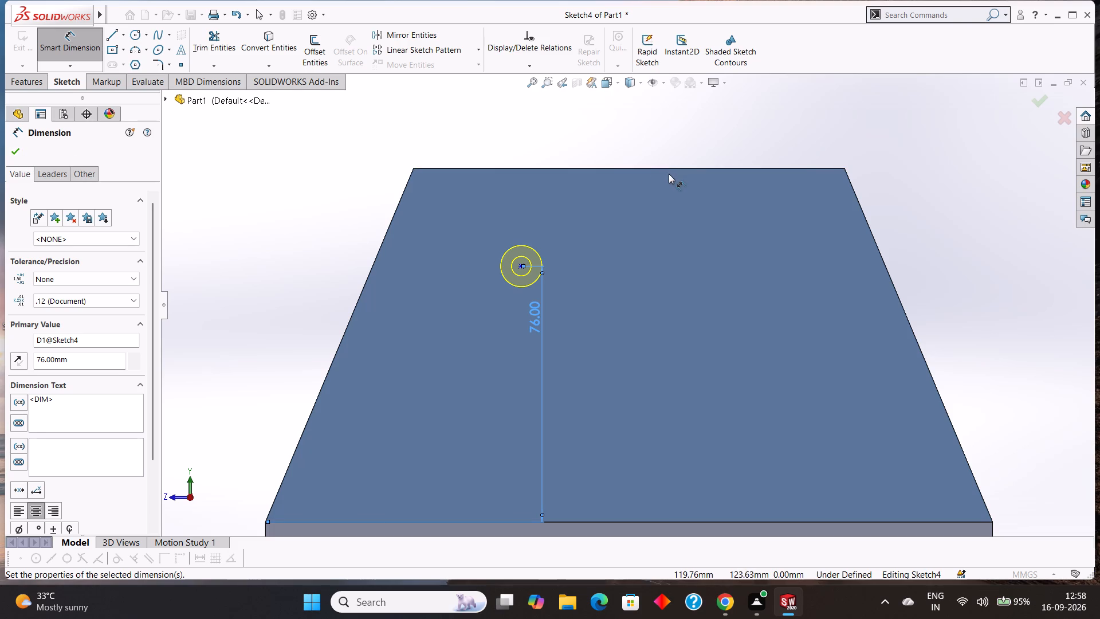
Dimension the hole point horizontally at 38 mm from the midpoint of the upright's top edge.
left_click(627, 168)
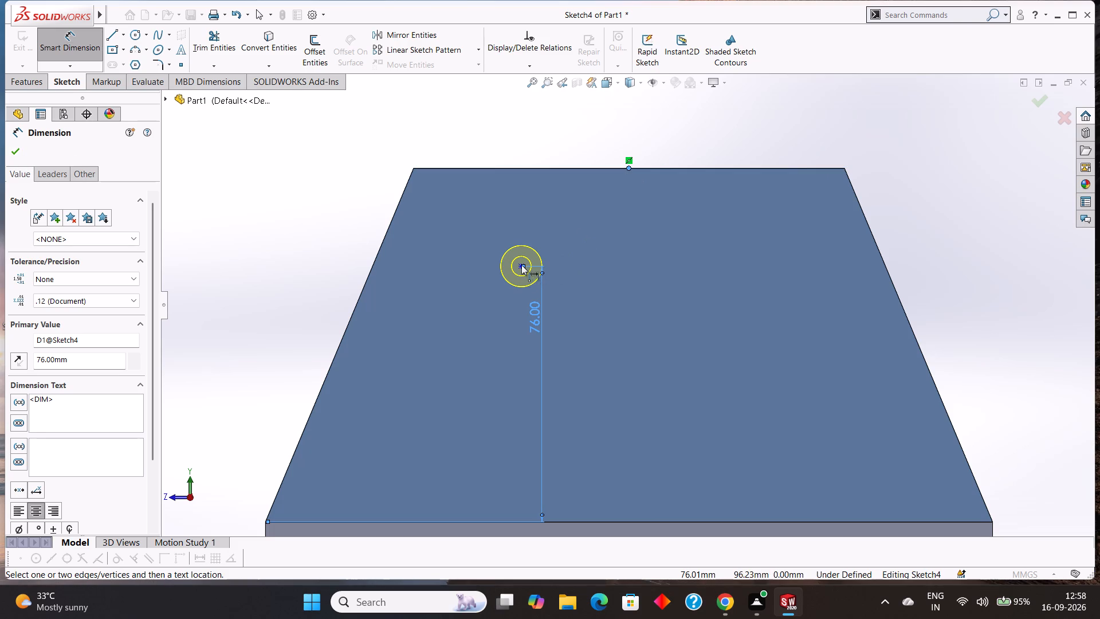
left_click(521, 264)
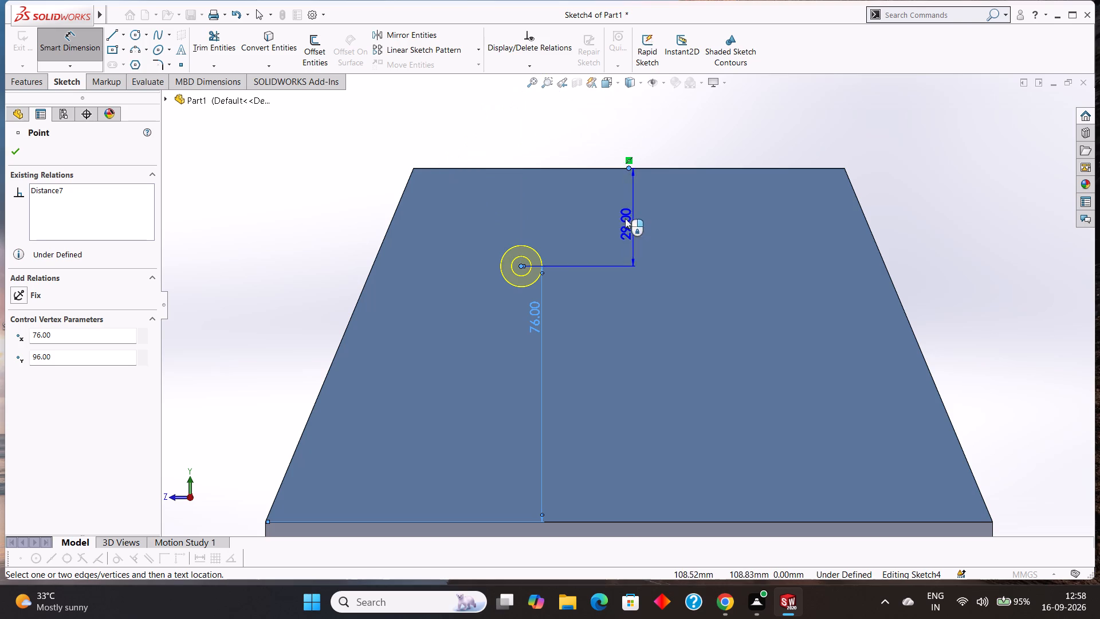
left_click(569, 149)
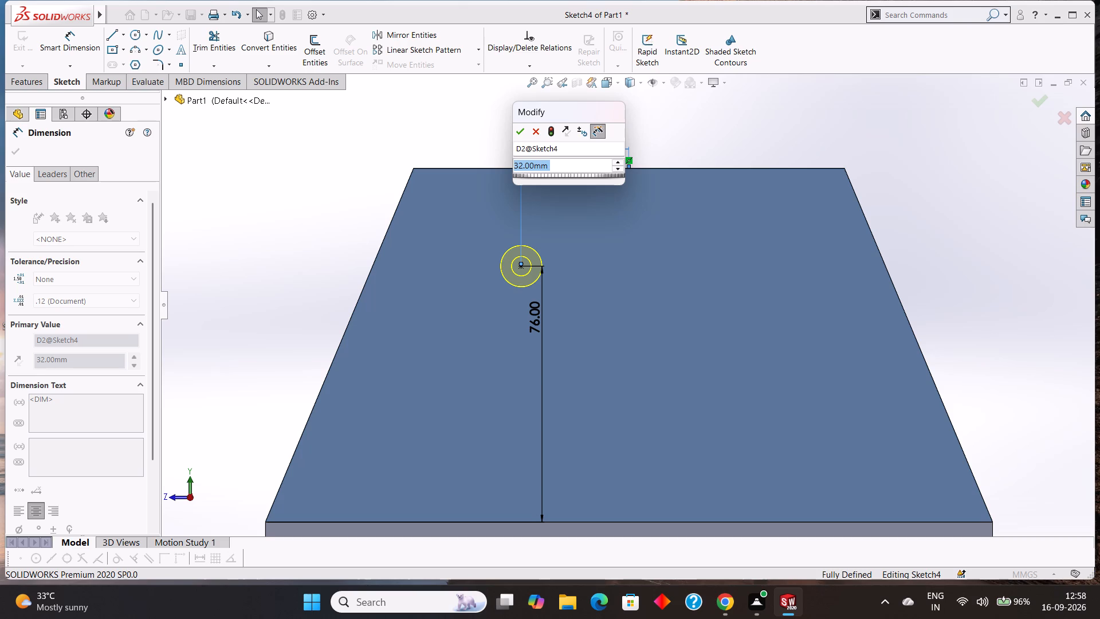
type("38")
key("Return")
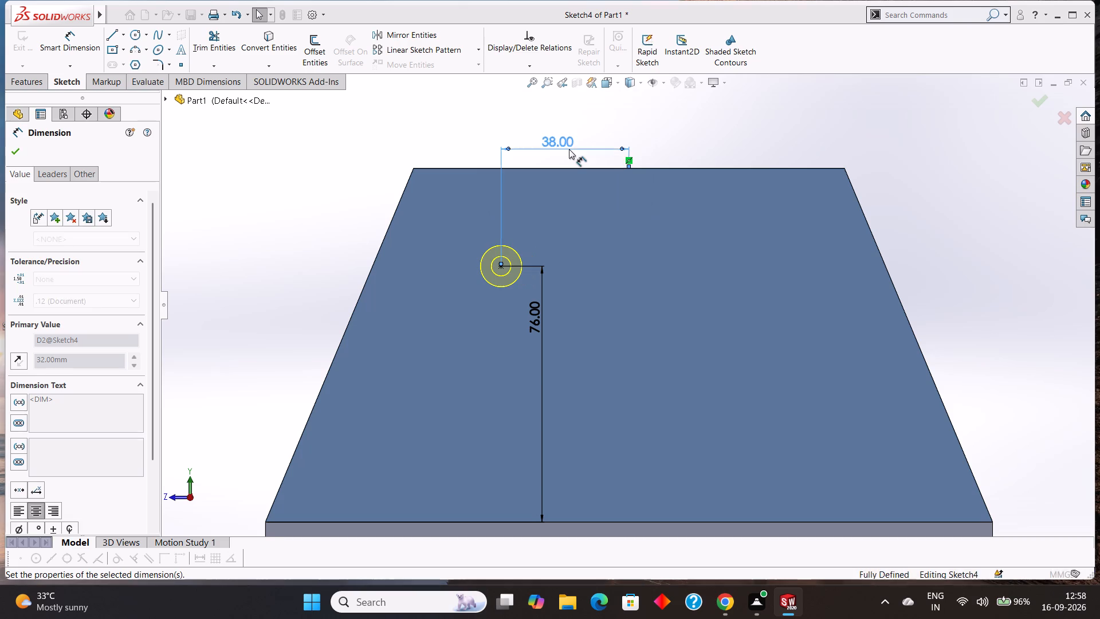
left_click(17, 156)
Set the hole's custom through hole diameter to 19 mm and its counterbore diameter to 9.5 mm.
left_click(33, 181)
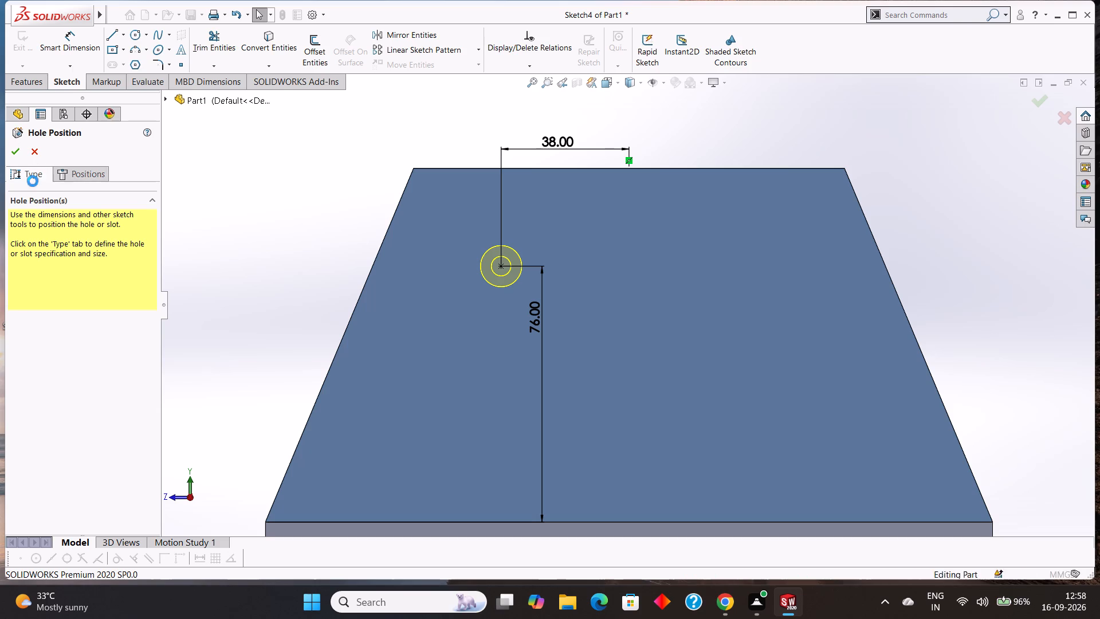
scroll(92, 410, "down", 1)
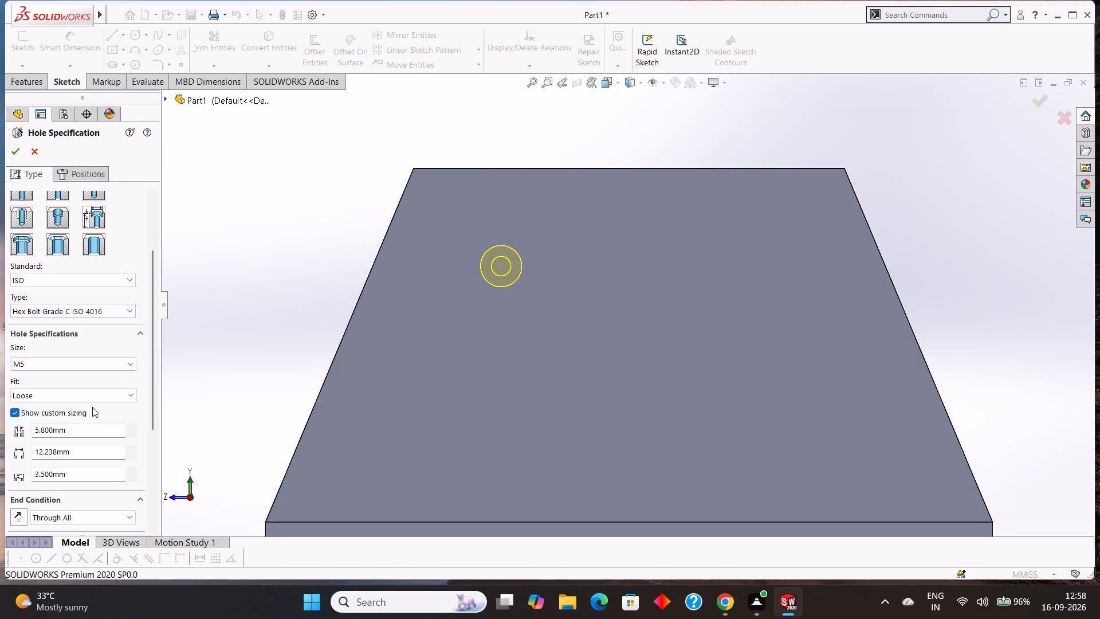
scroll(64, 379, "down", 1)
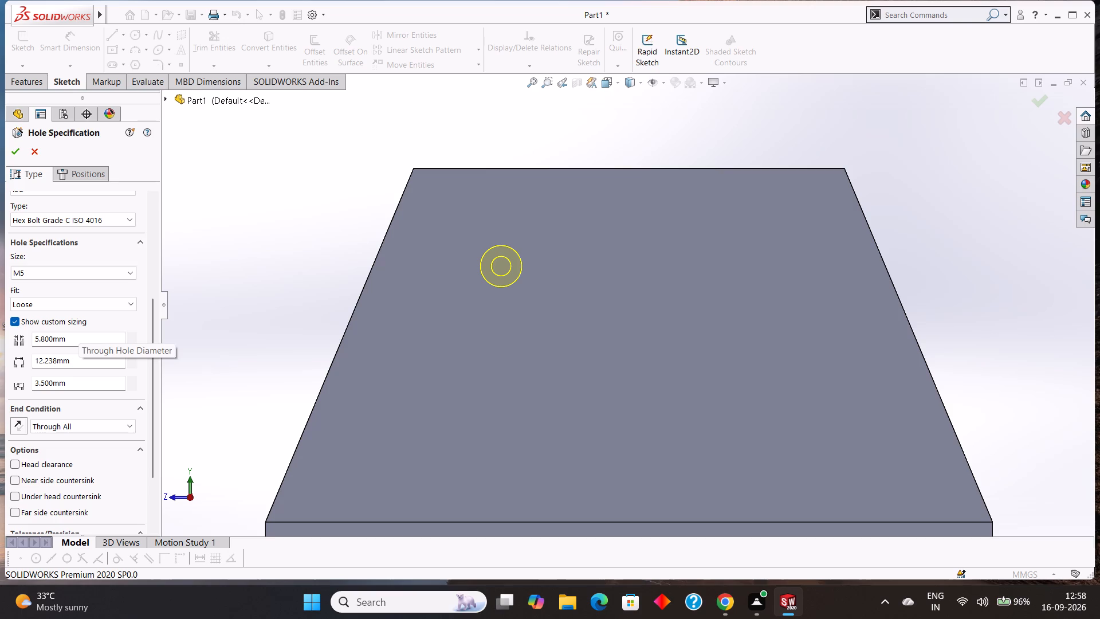
left_click_drag(97, 340, 34, 340)
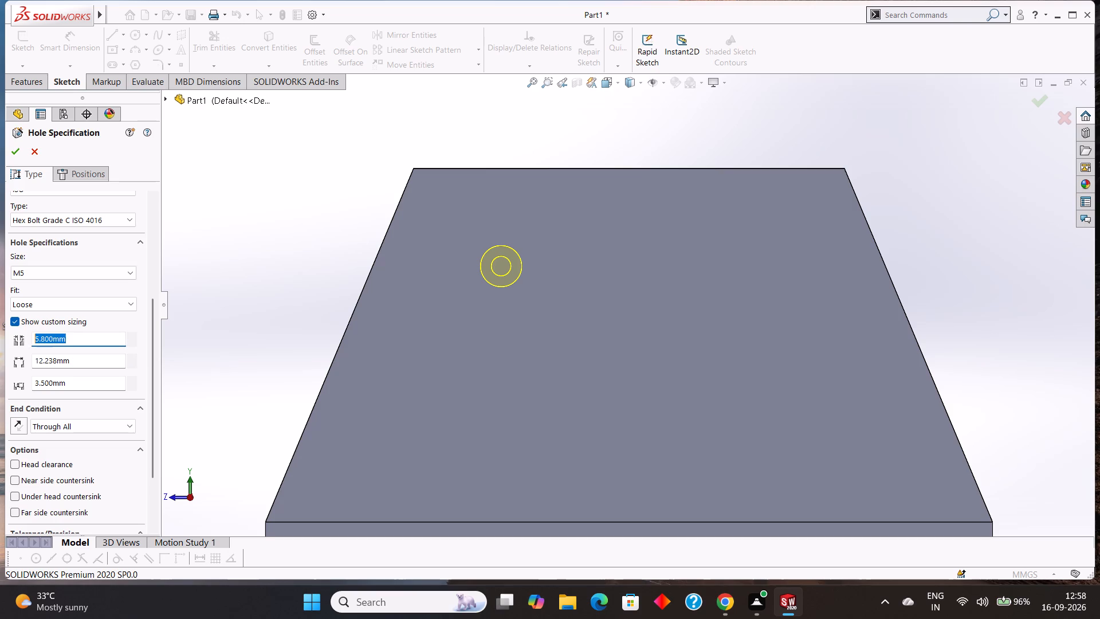
left_click_drag(34, 340, 30, 339)
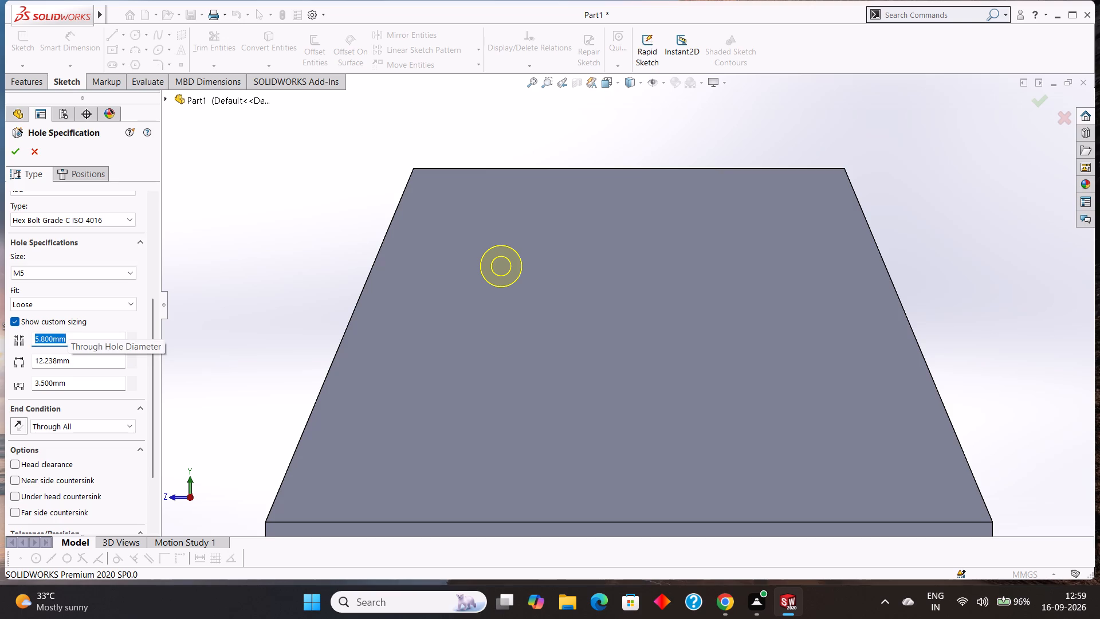
key("1")
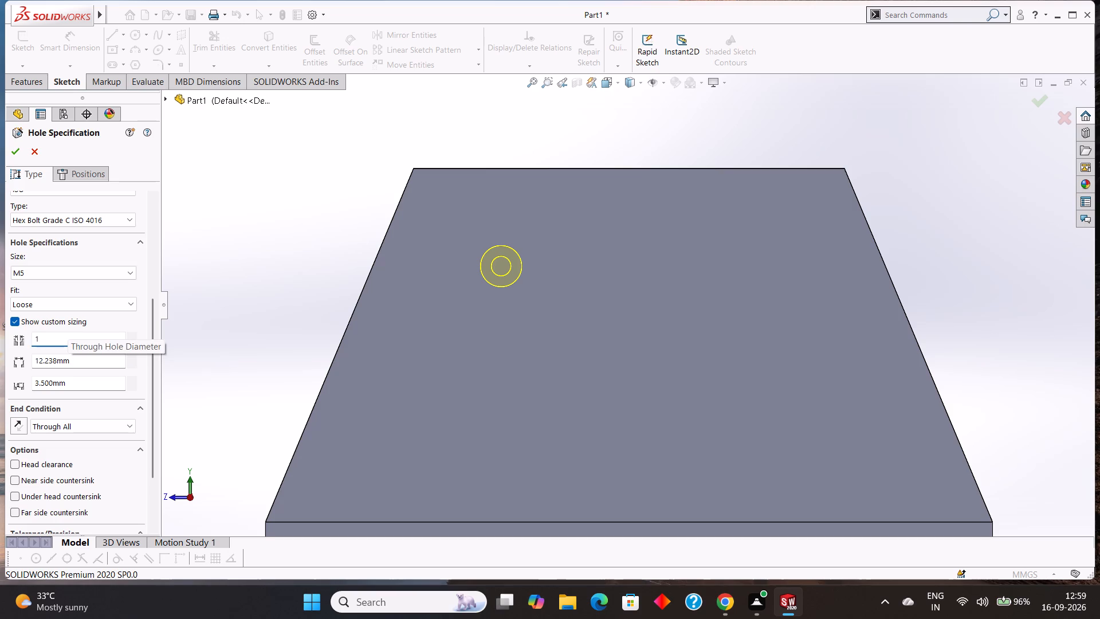
key("9")
key("Return")
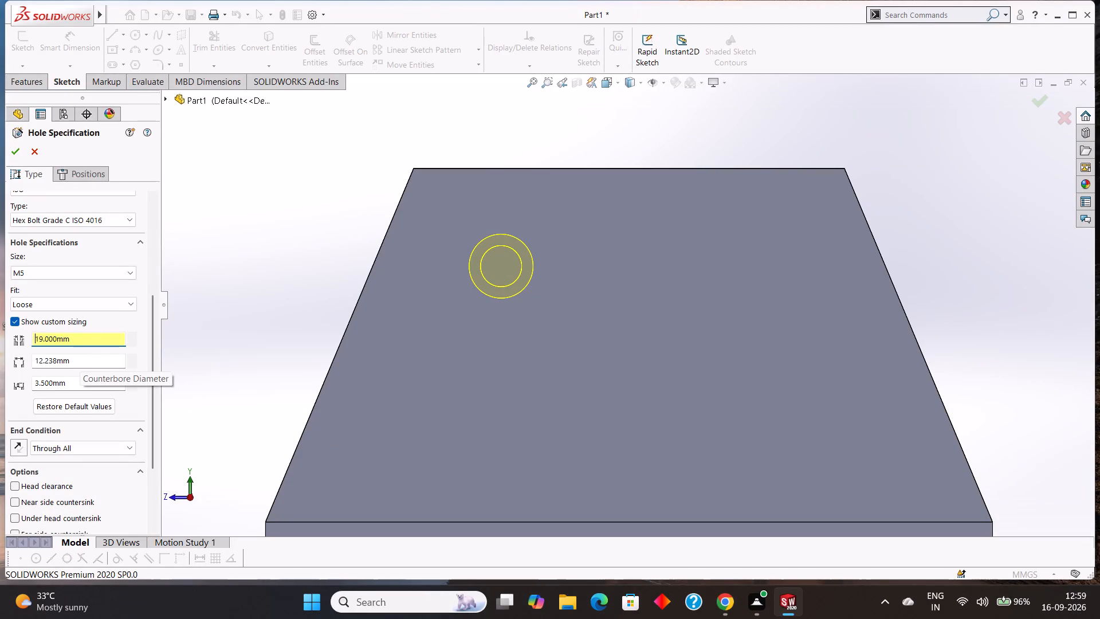
left_click_drag(88, 361, 34, 362)
type("9.5")
key("Return")
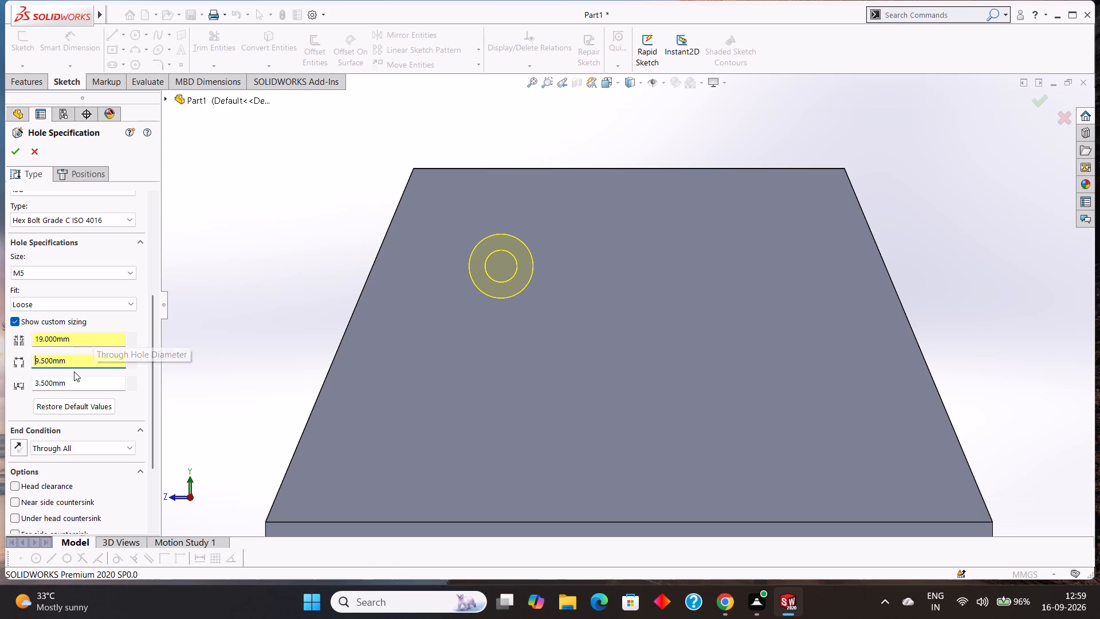
Set the counterbore depth to 20 mm and finish the Hole Wizard hole.
left_click(87, 385)
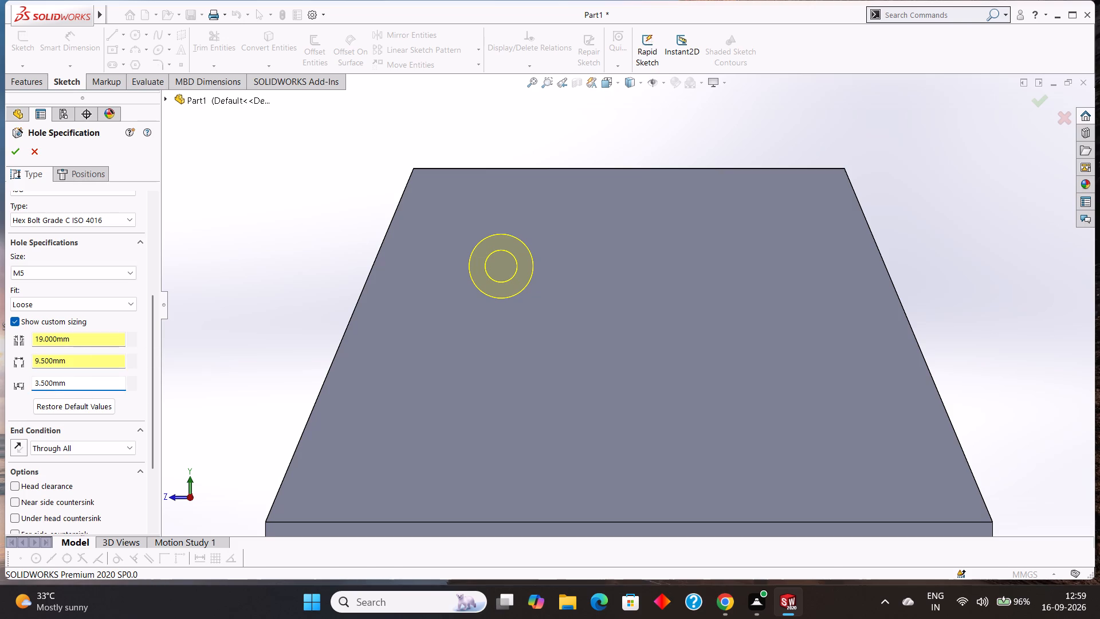
left_click_drag(113, 379, 26, 379)
type("20")
key("Return")
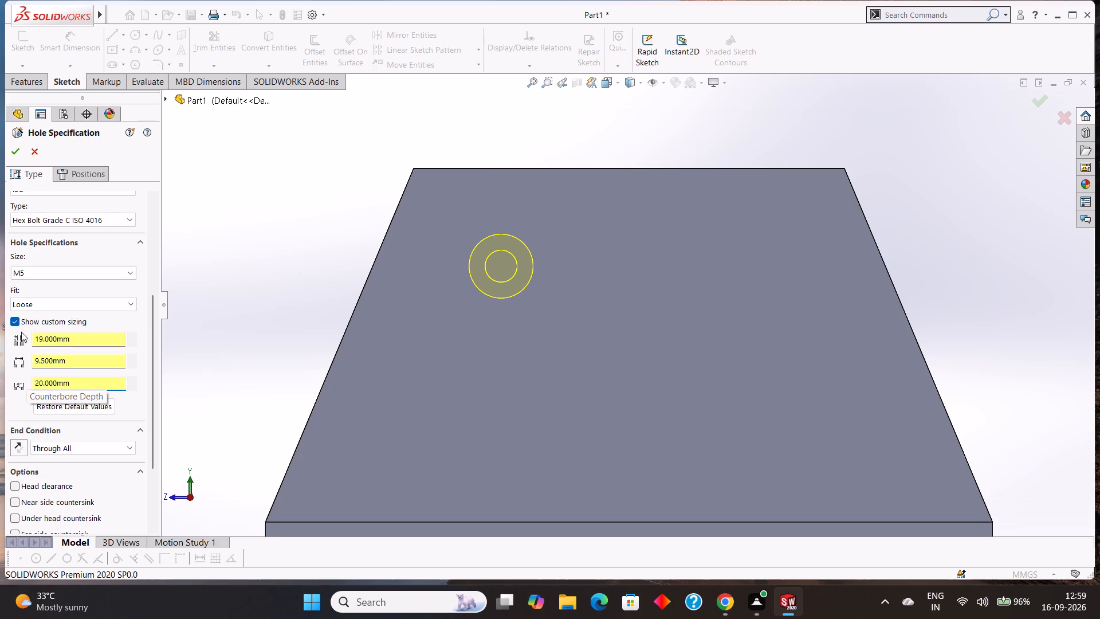
left_click(17, 148)
left_click(310, 190)
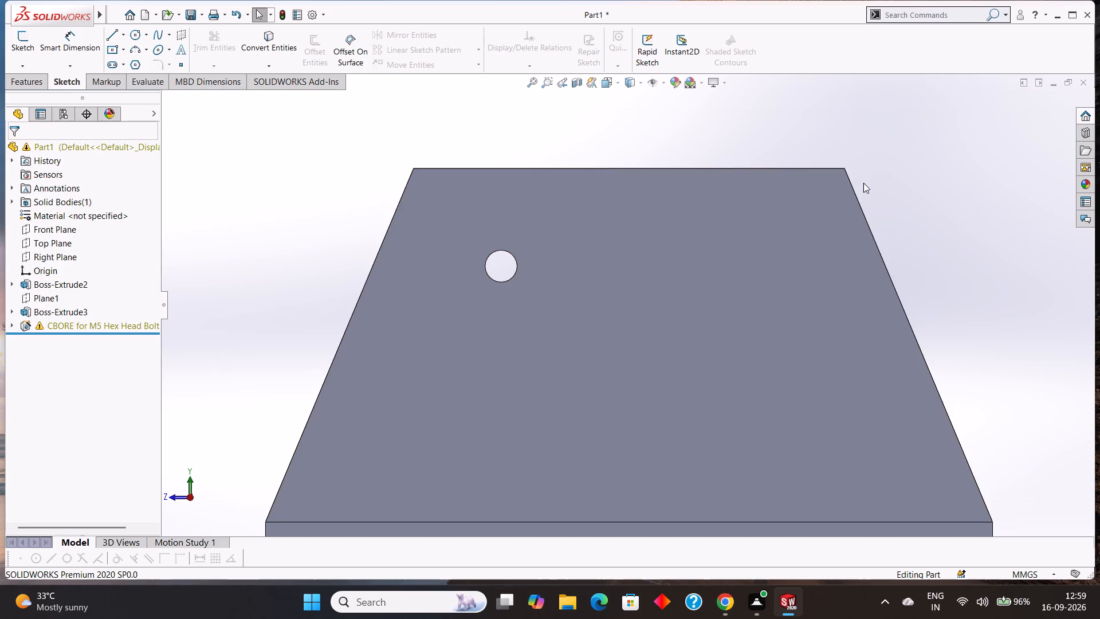
Examine the new hole in the upright's tapered face from several angles.
middle_click_drag(880, 173, 831, 270)
scroll(544, 151, "down", 3)
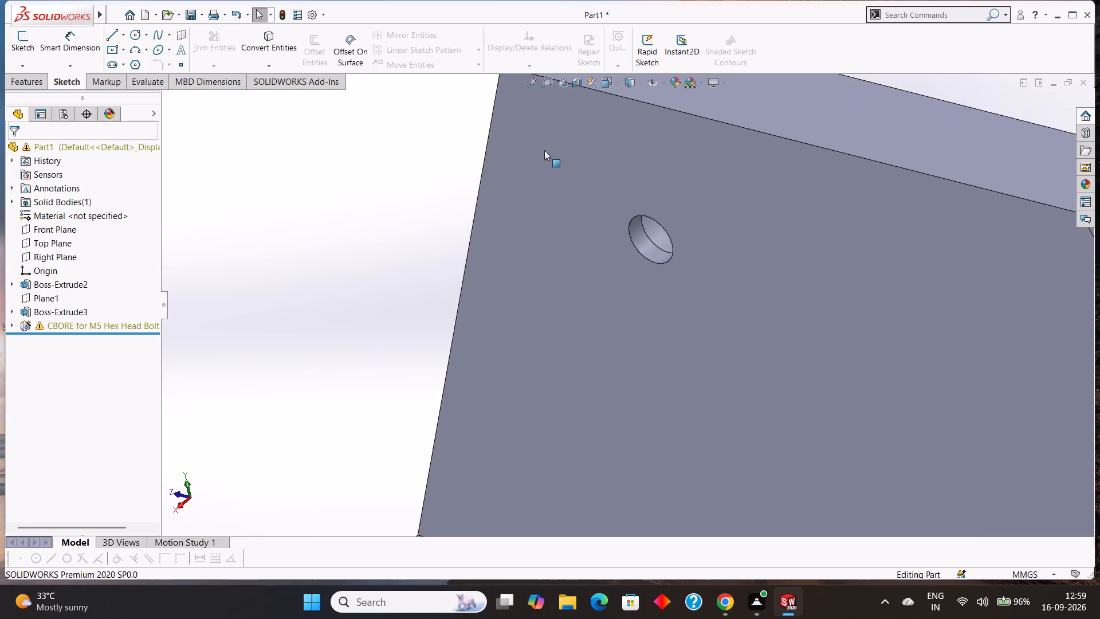
scroll(544, 150, "down", 2)
scroll(740, 296, "up", 4)
scroll(662, 320, "up", 3)
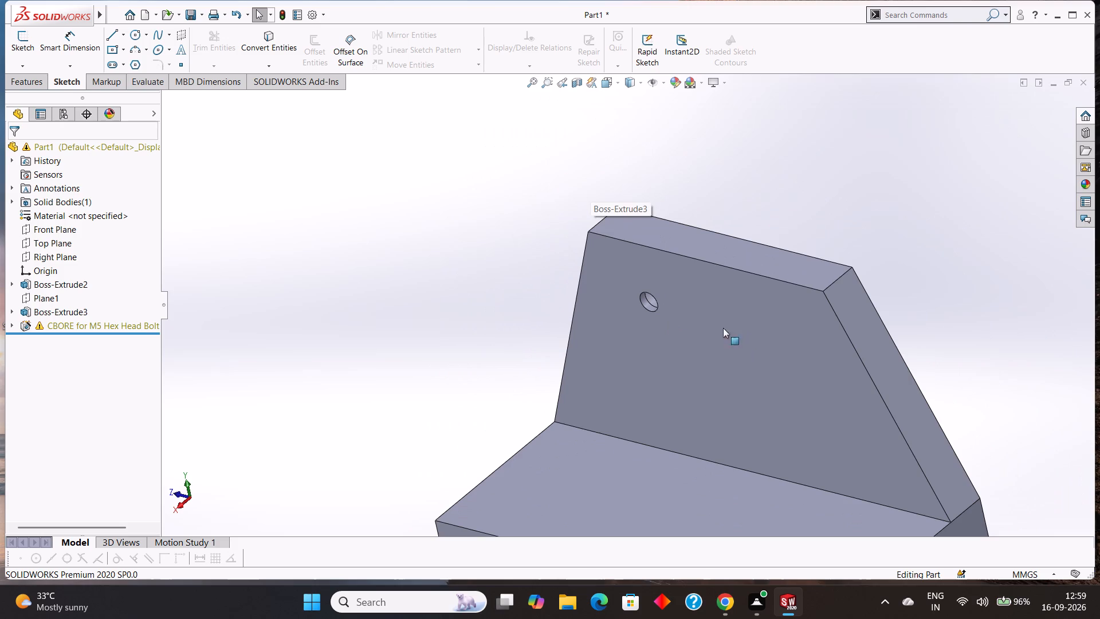
middle_click_drag(892, 242, 926, 187)
scroll(604, 346, "down", 2)
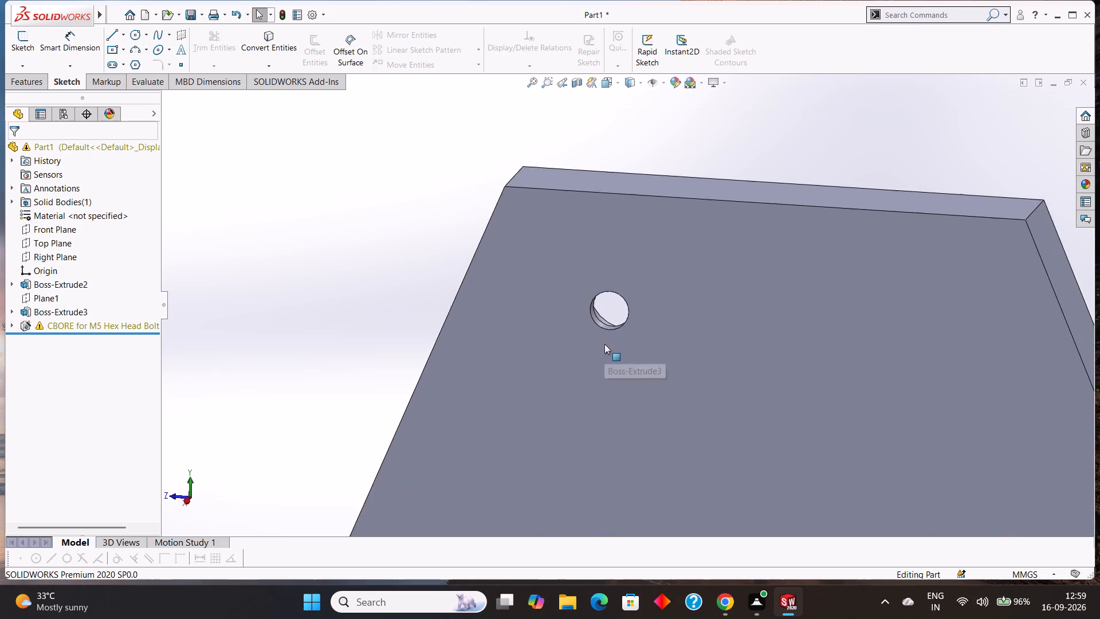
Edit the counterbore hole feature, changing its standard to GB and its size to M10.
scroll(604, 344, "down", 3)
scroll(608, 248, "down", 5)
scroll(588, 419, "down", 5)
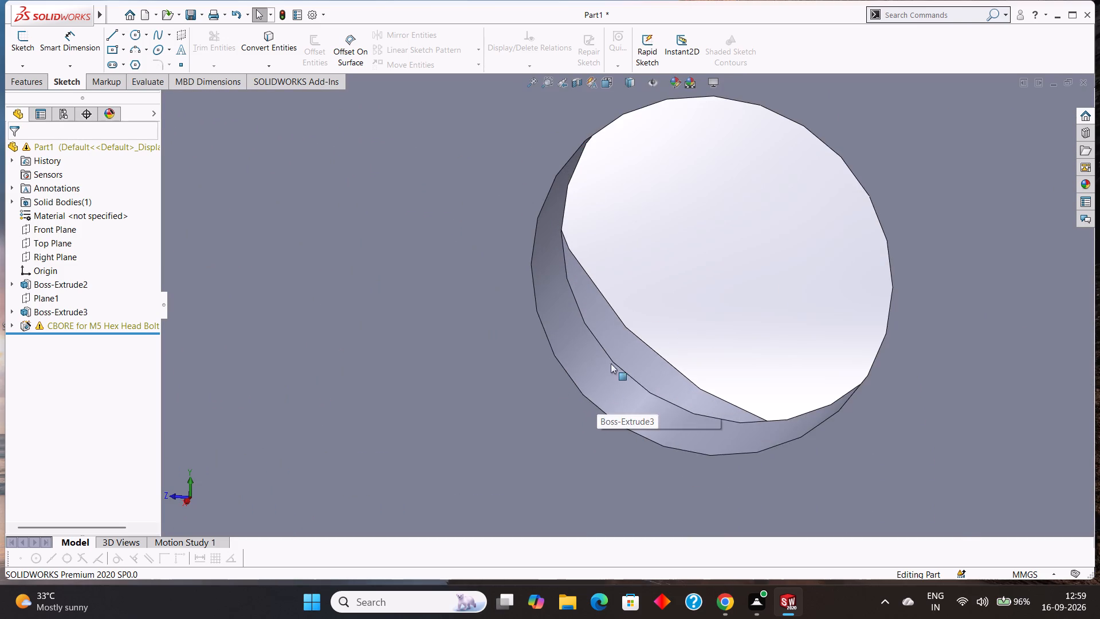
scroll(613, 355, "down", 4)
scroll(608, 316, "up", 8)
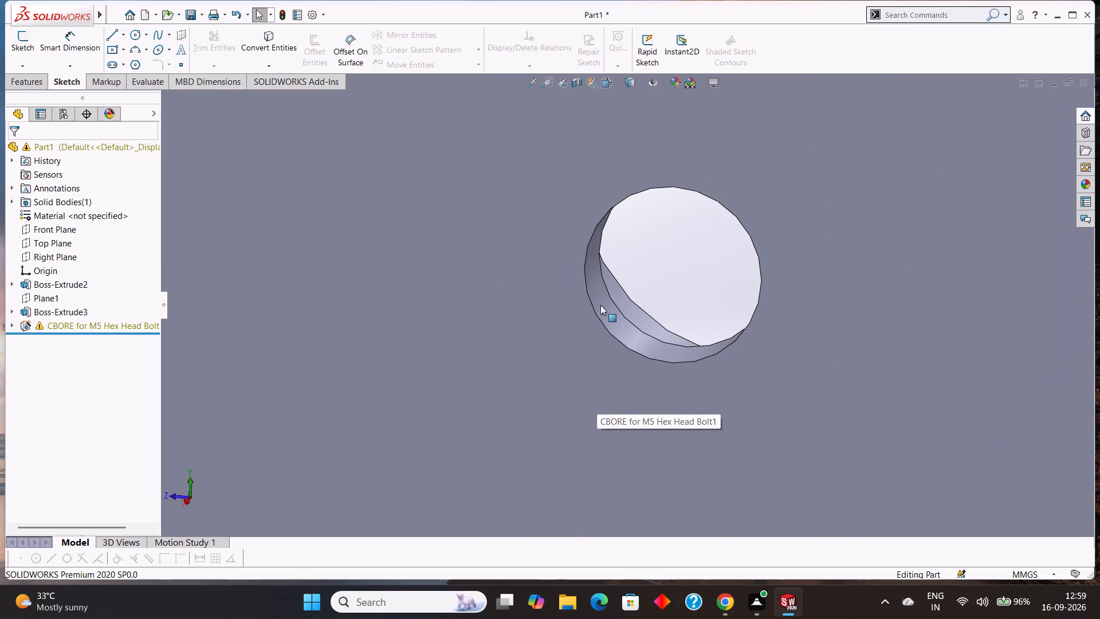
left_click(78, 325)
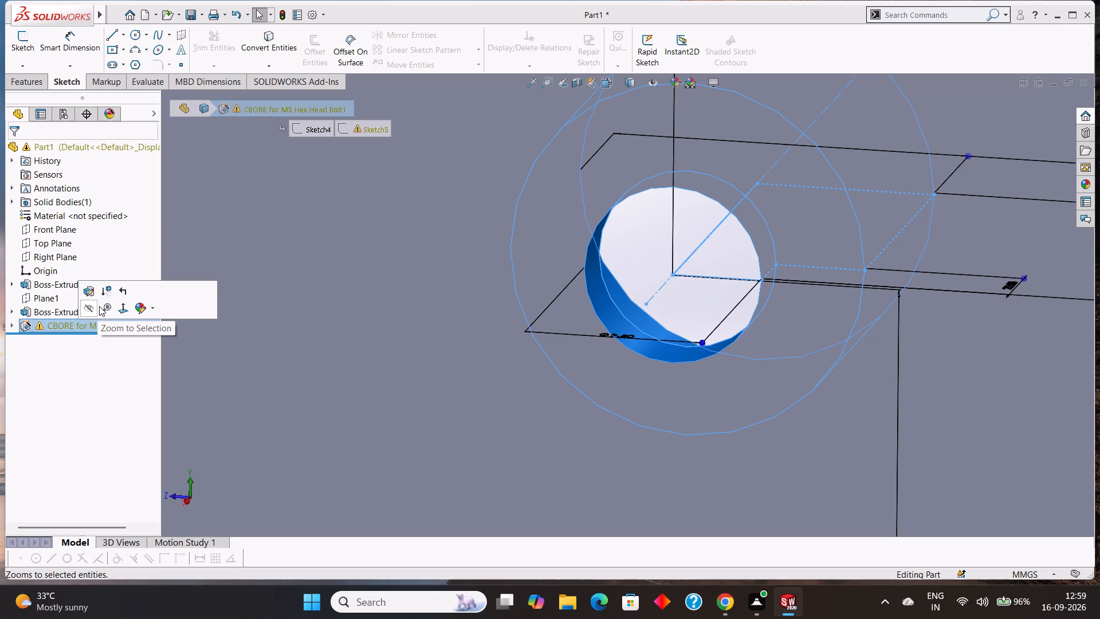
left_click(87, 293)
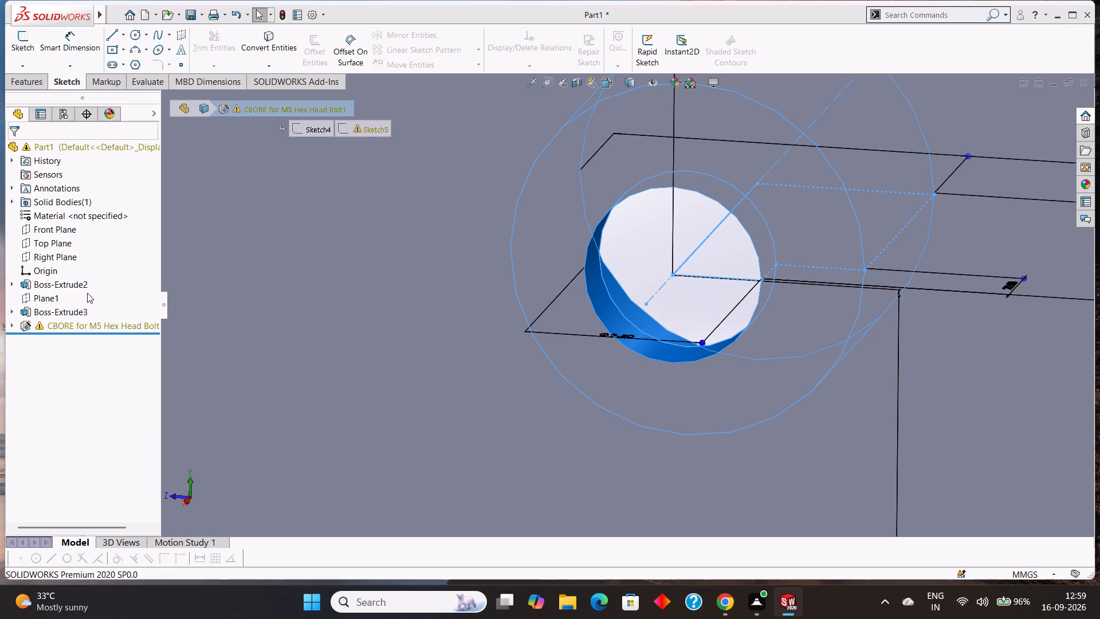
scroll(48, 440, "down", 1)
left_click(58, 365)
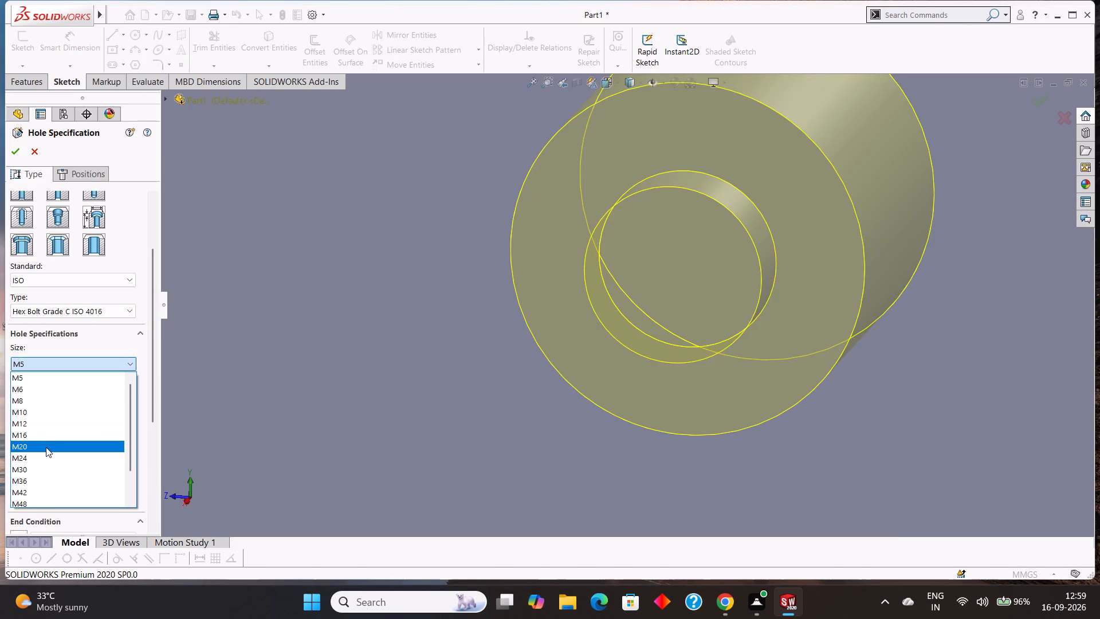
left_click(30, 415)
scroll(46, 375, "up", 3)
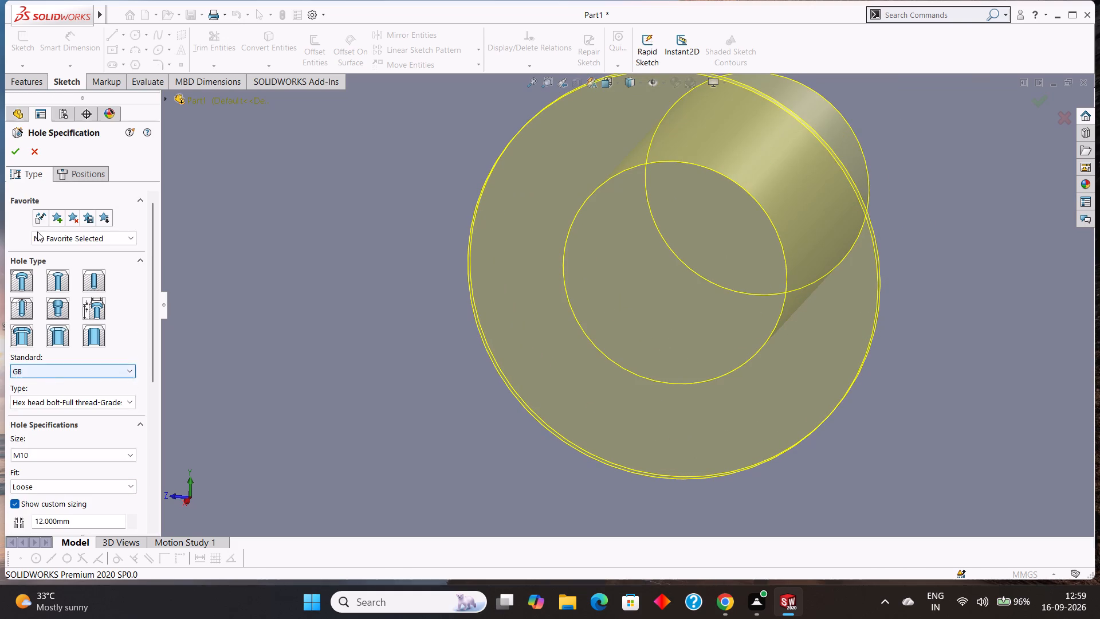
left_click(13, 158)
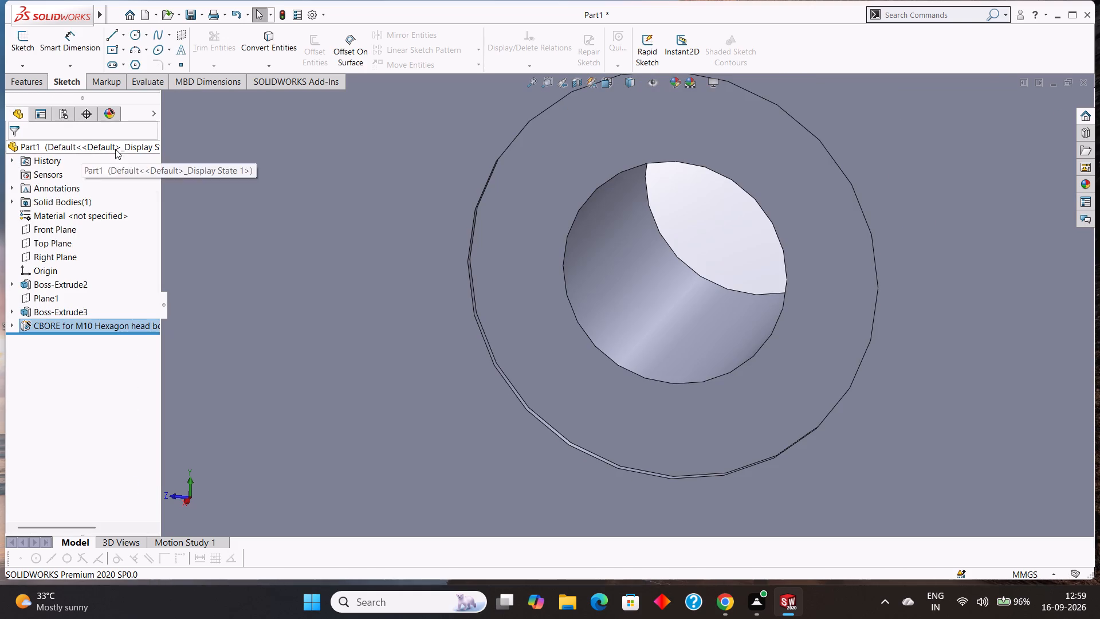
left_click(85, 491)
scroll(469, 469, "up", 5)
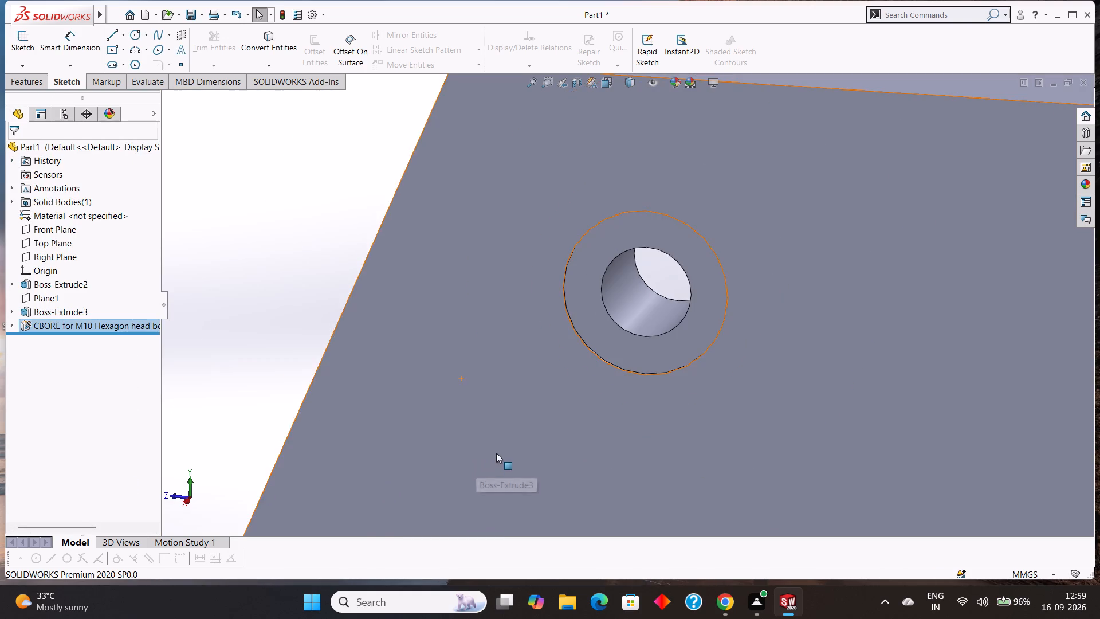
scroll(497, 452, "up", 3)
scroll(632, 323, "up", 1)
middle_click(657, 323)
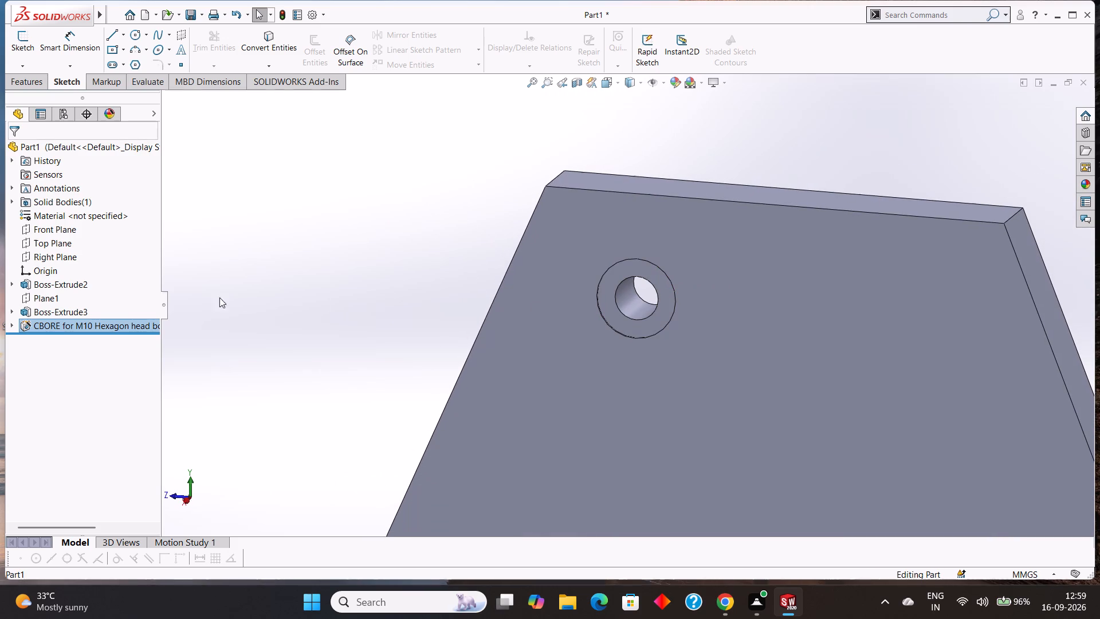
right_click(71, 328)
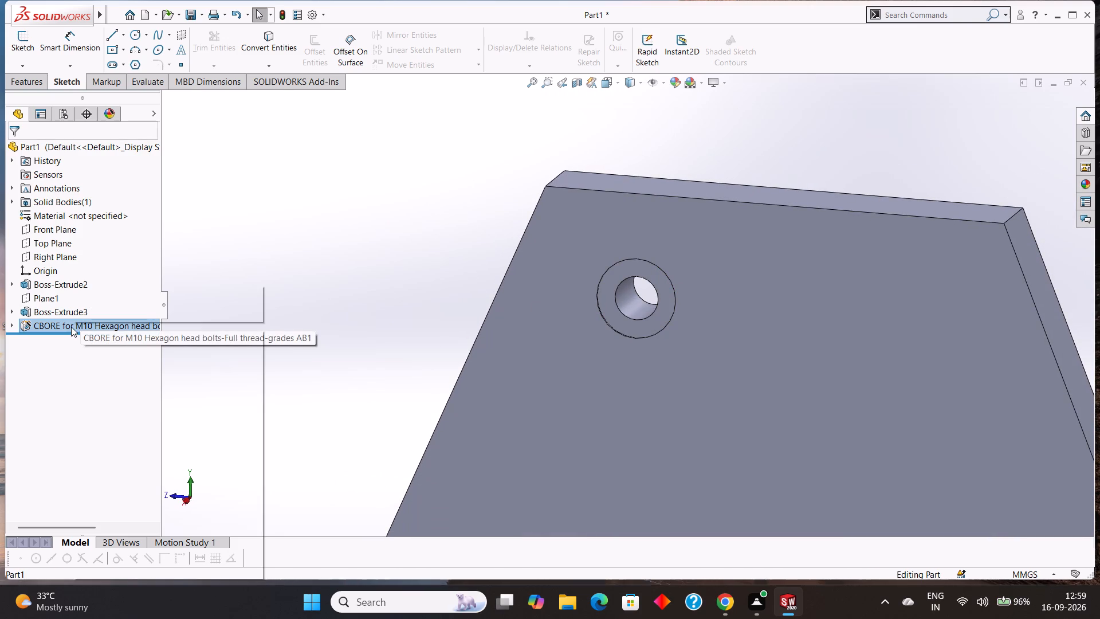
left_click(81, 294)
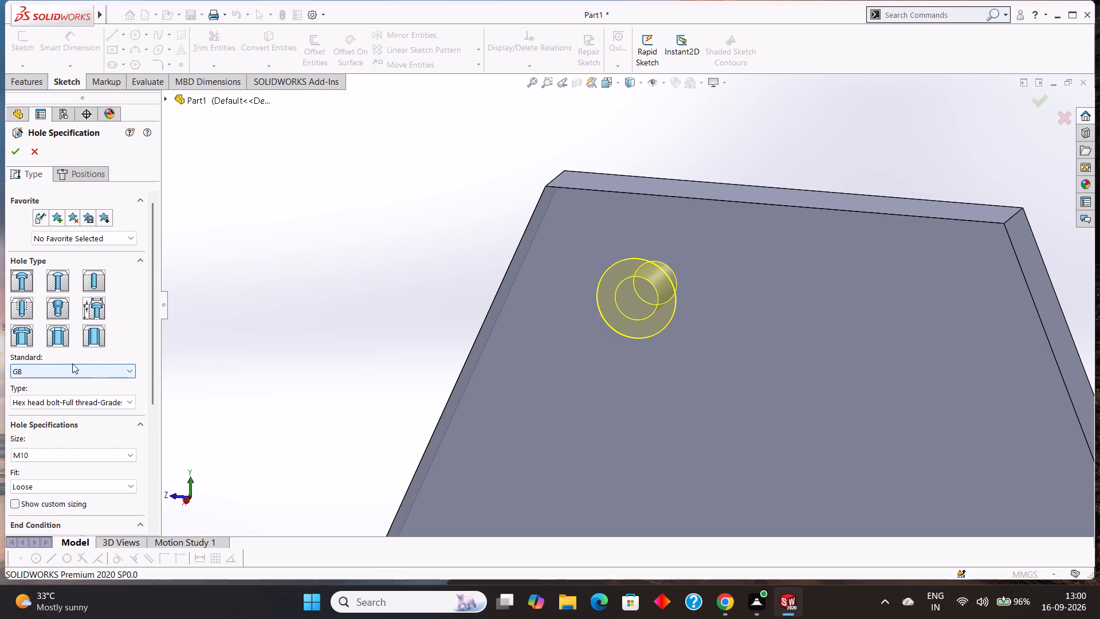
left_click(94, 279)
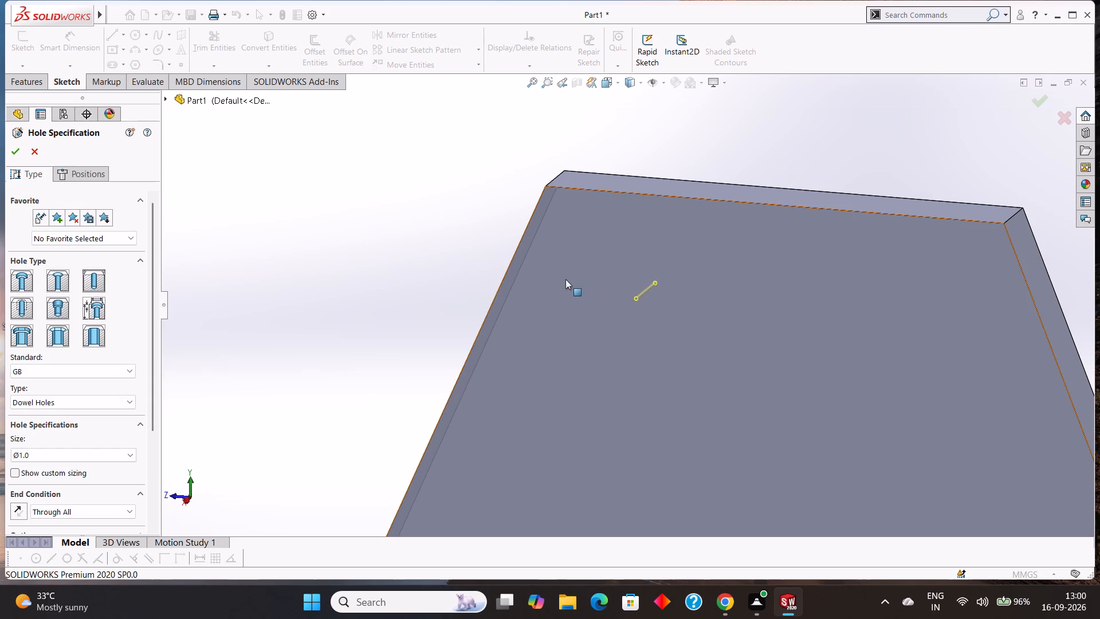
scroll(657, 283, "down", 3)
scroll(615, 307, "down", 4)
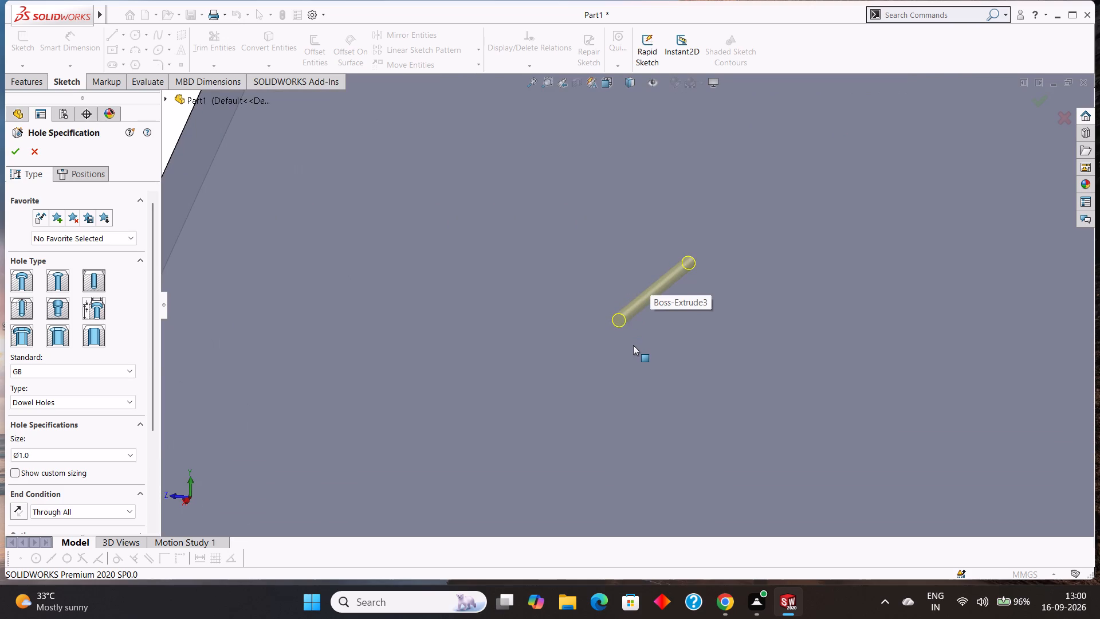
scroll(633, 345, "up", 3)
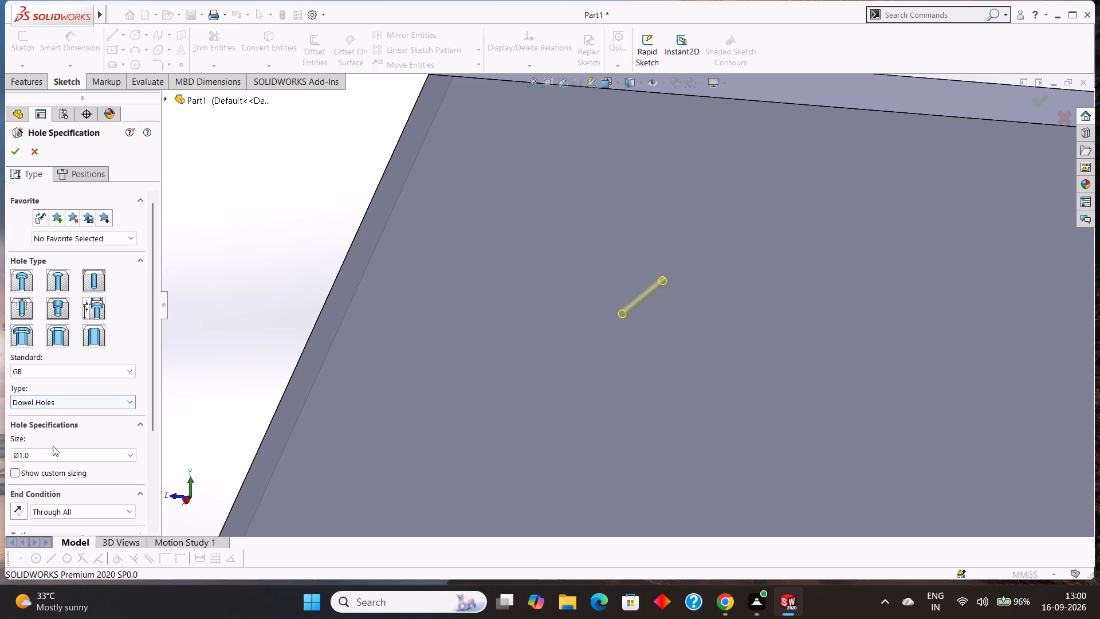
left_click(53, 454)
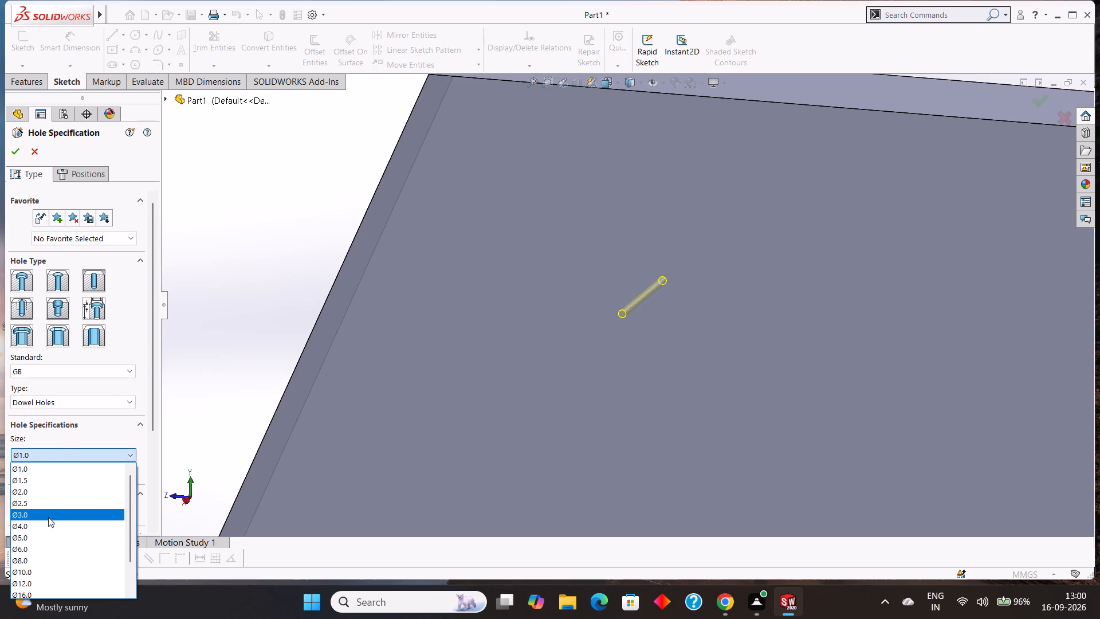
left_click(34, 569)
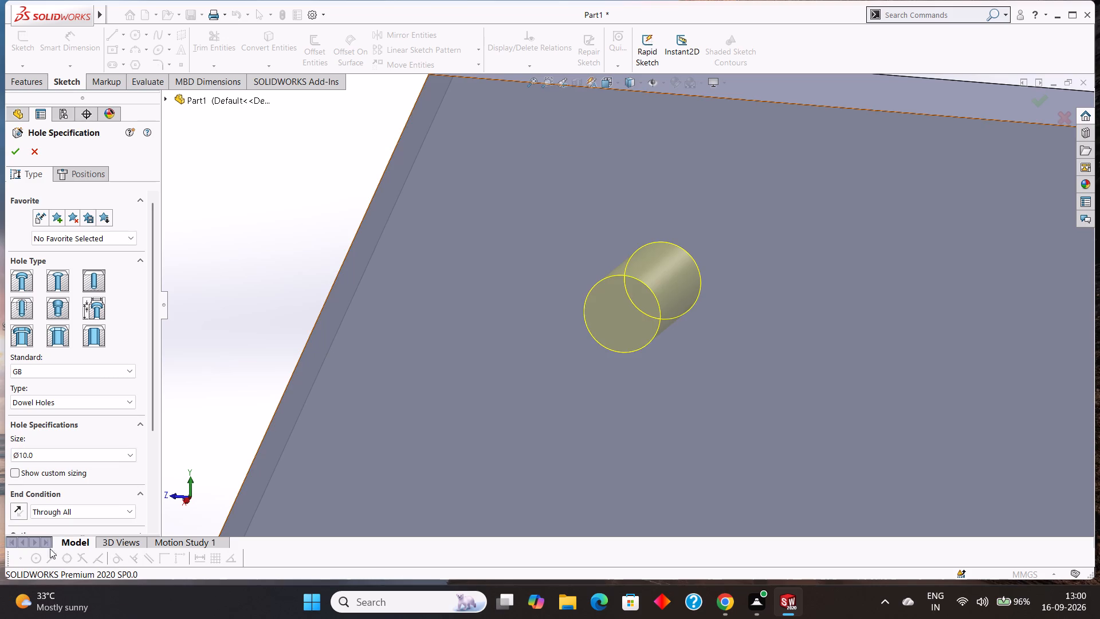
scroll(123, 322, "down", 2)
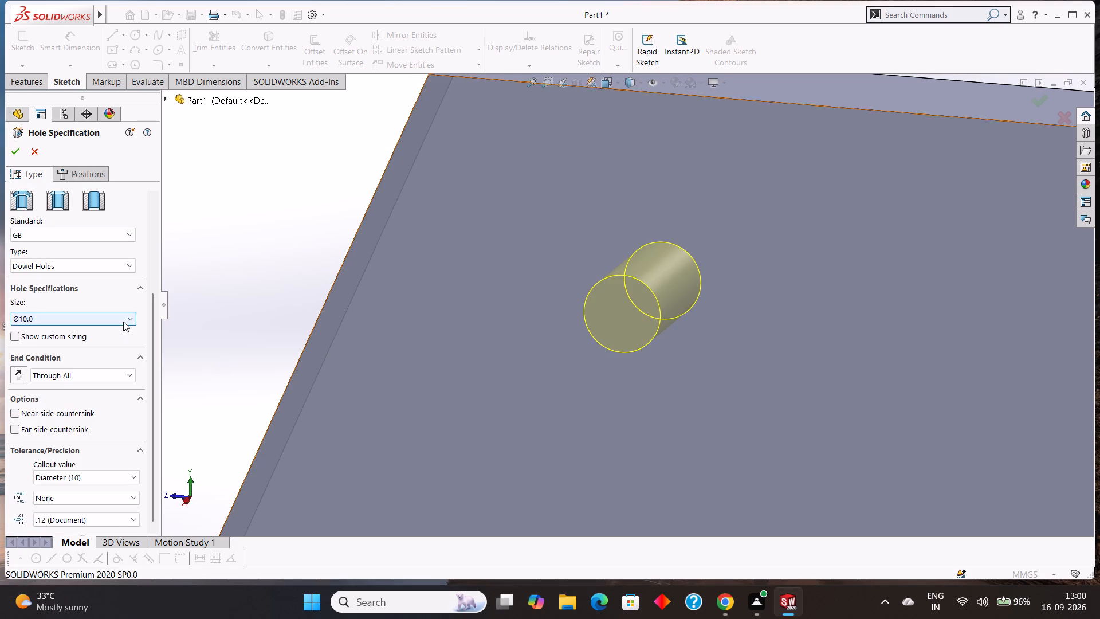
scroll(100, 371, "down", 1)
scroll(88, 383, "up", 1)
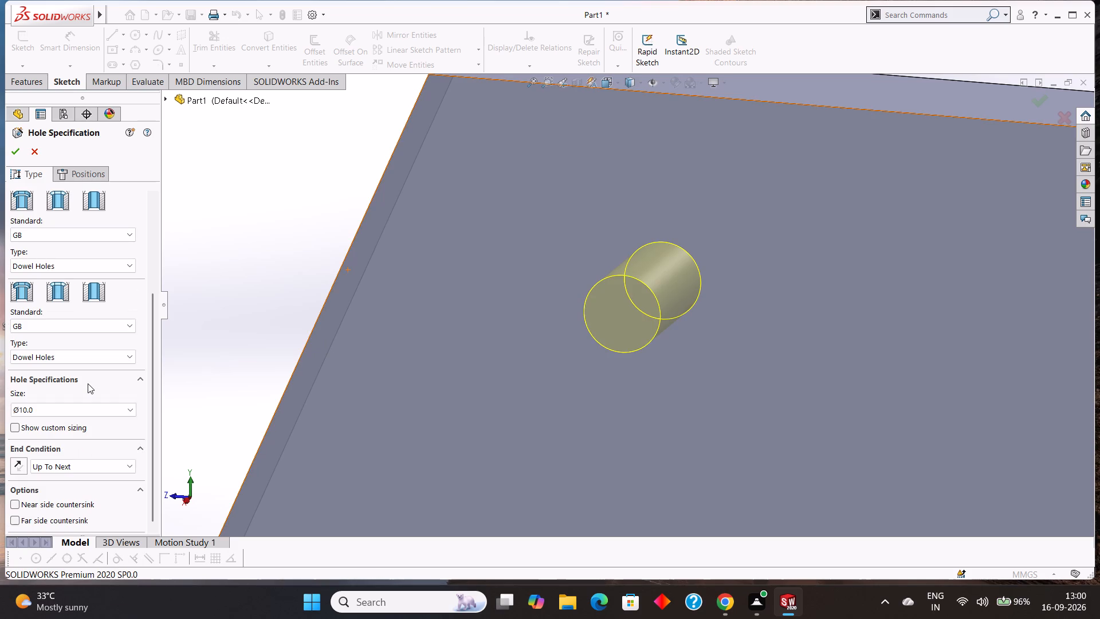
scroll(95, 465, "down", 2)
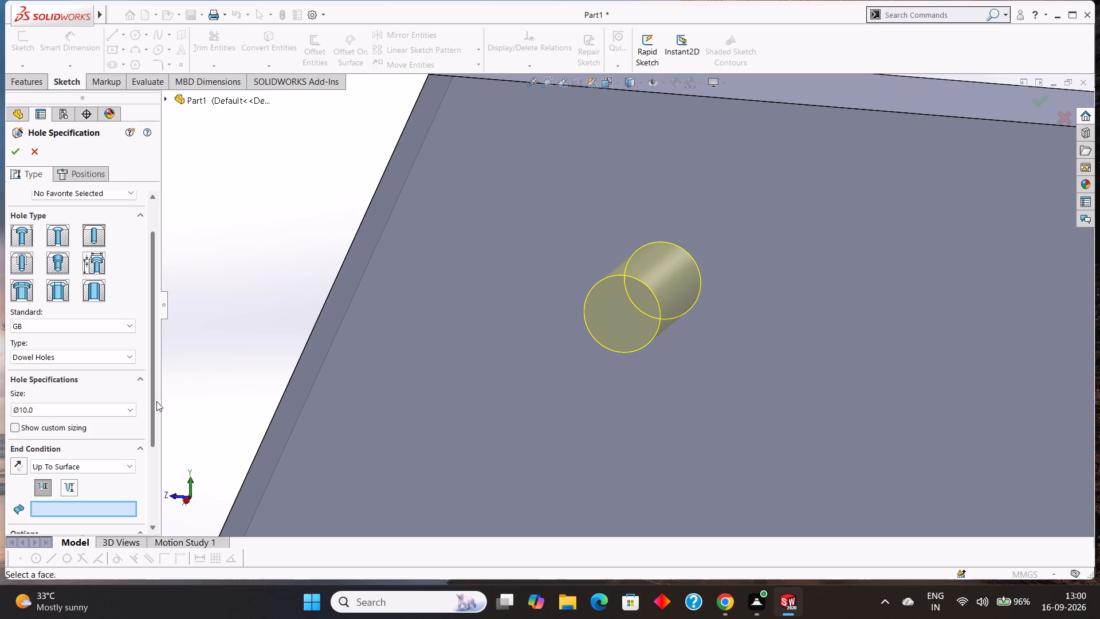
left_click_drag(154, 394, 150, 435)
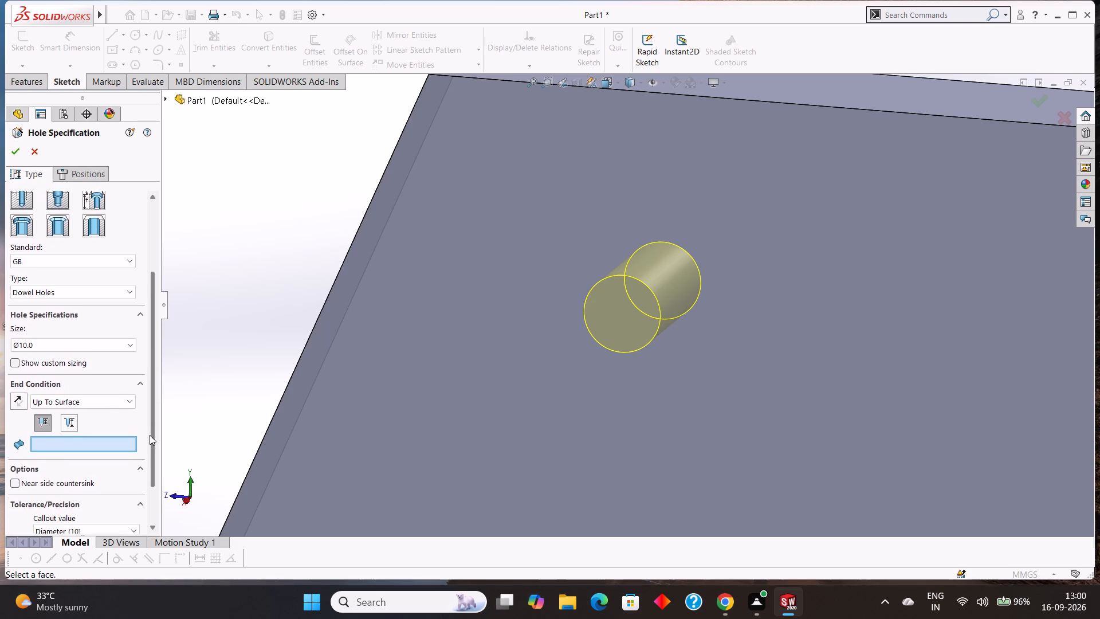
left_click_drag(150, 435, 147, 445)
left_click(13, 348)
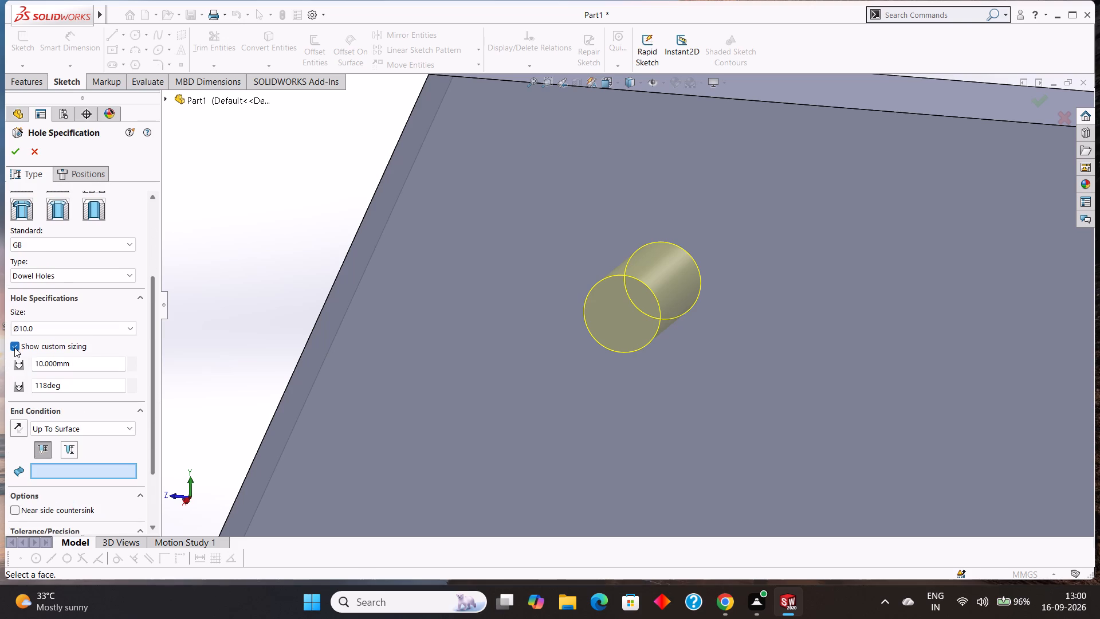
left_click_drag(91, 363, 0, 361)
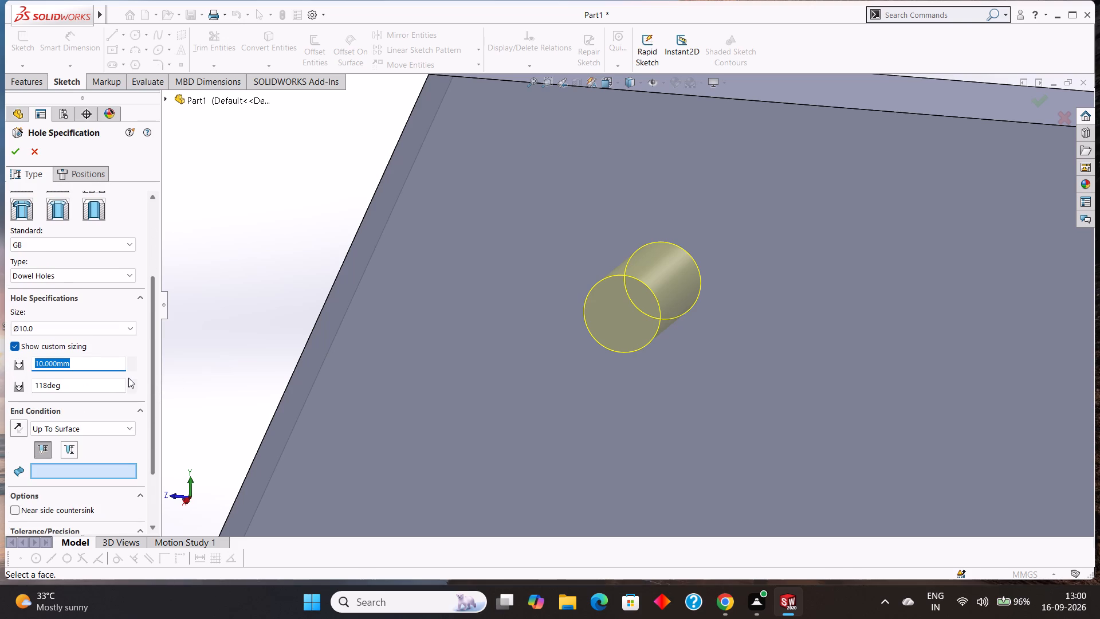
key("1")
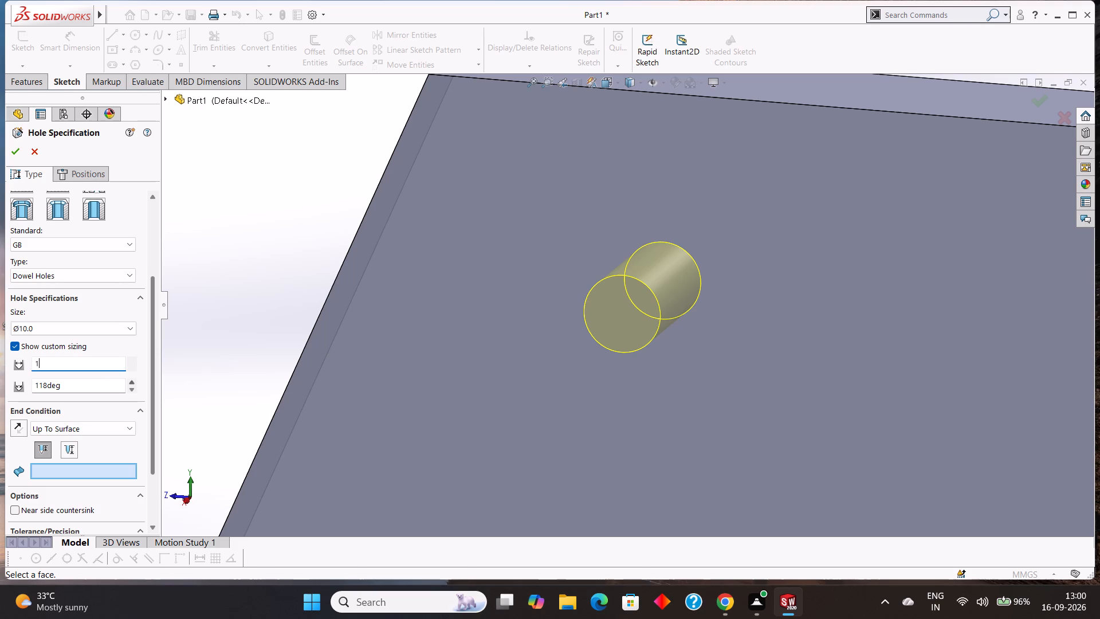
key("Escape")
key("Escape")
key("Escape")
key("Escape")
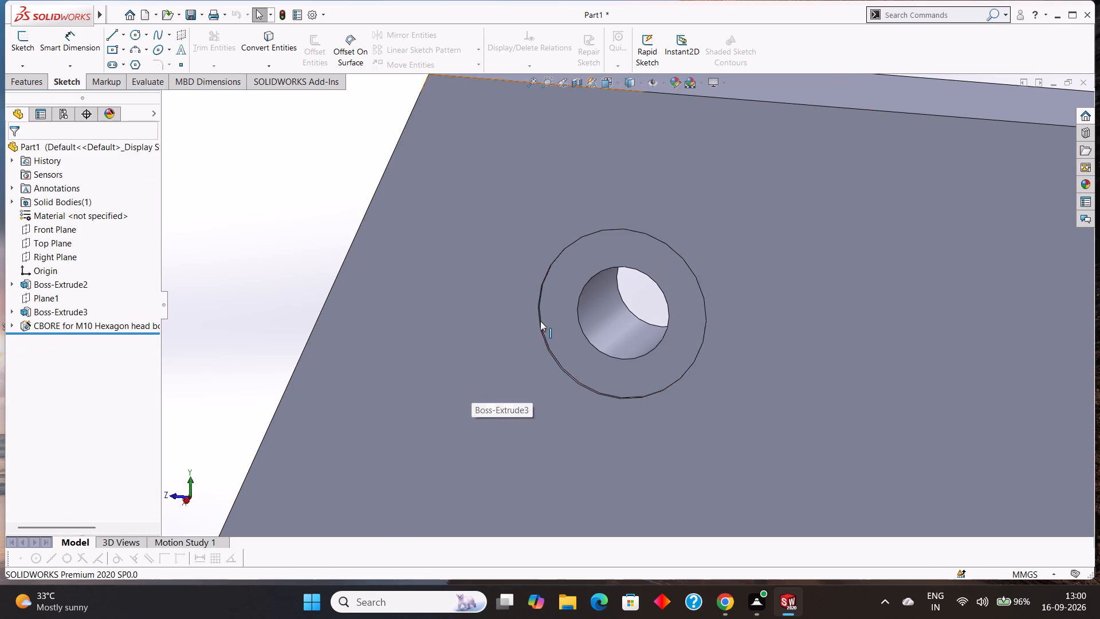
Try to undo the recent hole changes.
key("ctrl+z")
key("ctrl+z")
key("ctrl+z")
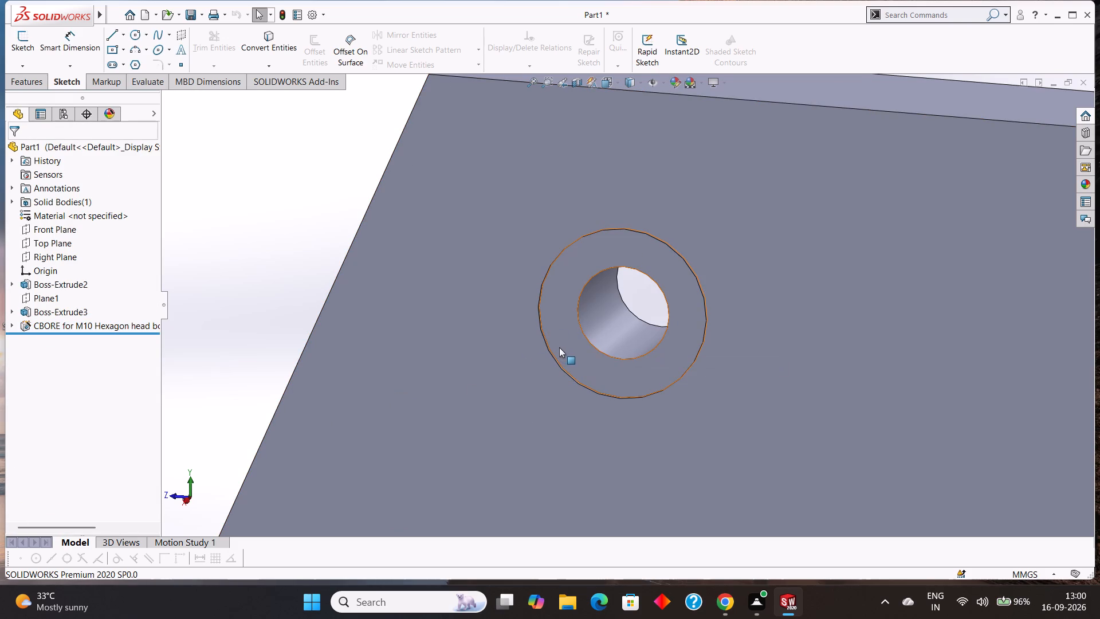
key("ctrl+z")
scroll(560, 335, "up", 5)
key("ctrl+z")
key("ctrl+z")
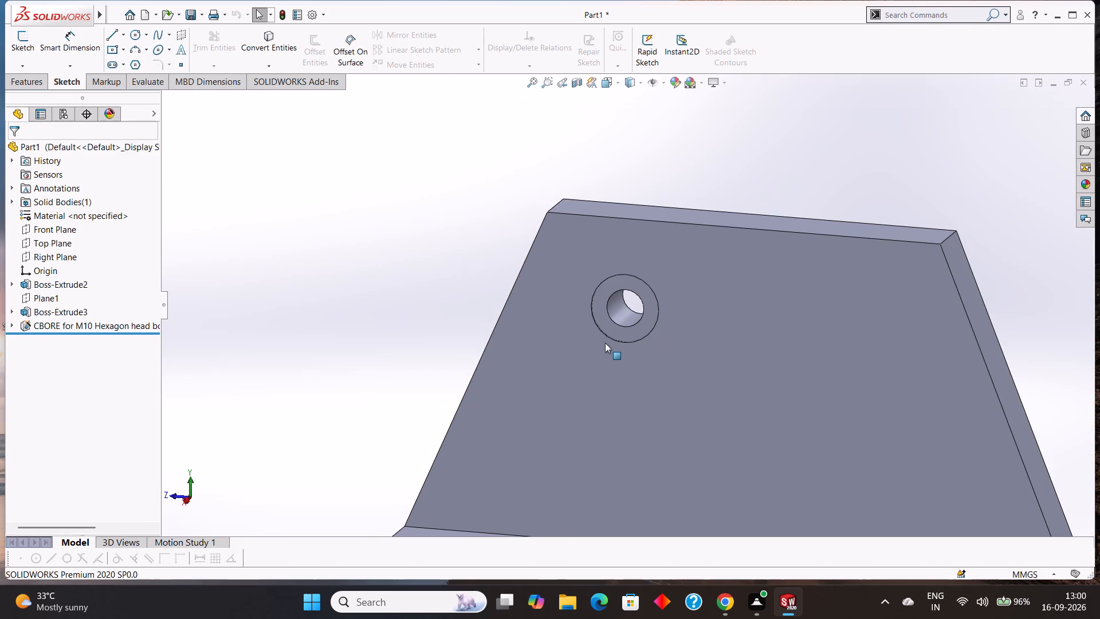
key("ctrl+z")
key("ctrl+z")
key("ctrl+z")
Delete the M10 counterbore hole feature from the tapered upright.
left_click(57, 323)
right_click(57, 323)
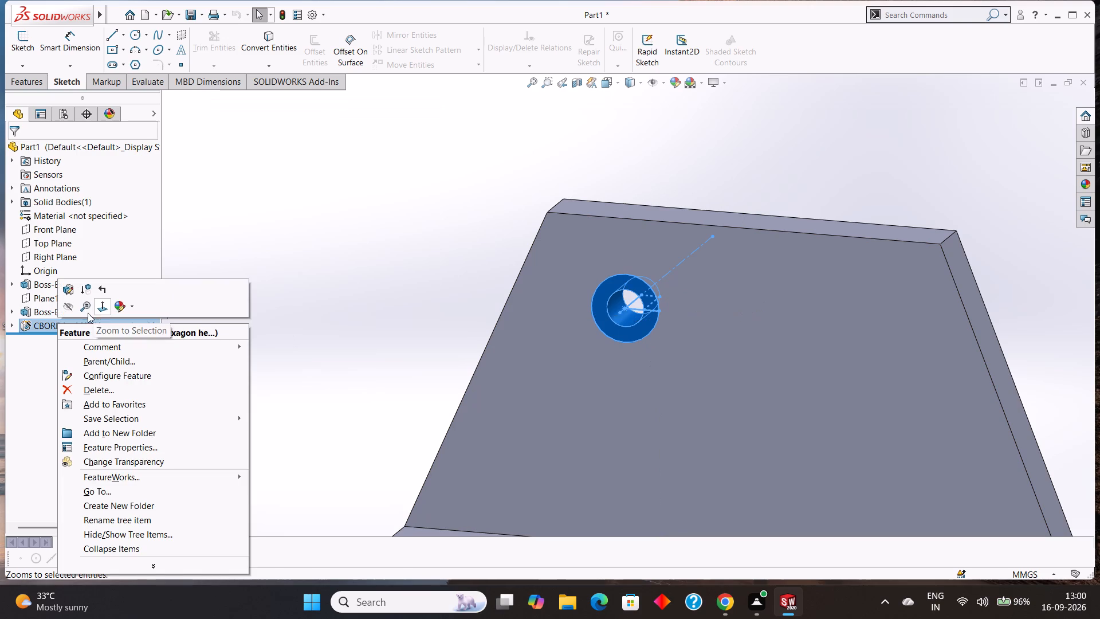
left_click(97, 389)
left_click(614, 230)
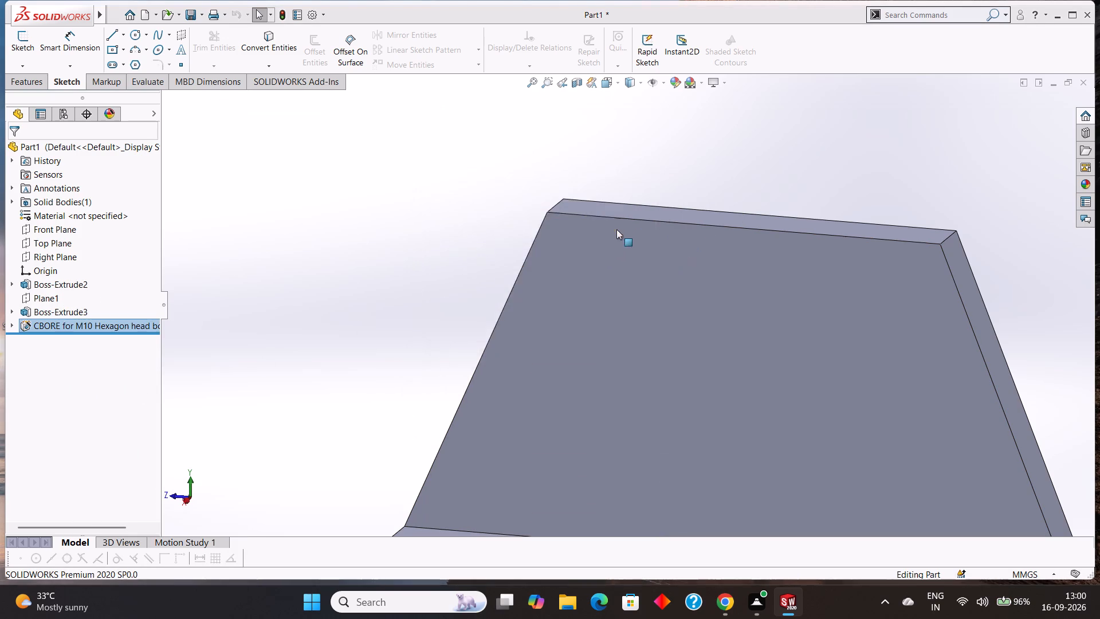
Sketch a circle of radius 19 mm on the upright's tapered face, near its upper-left corner.
scroll(644, 294, "up", 5)
left_click(609, 322)
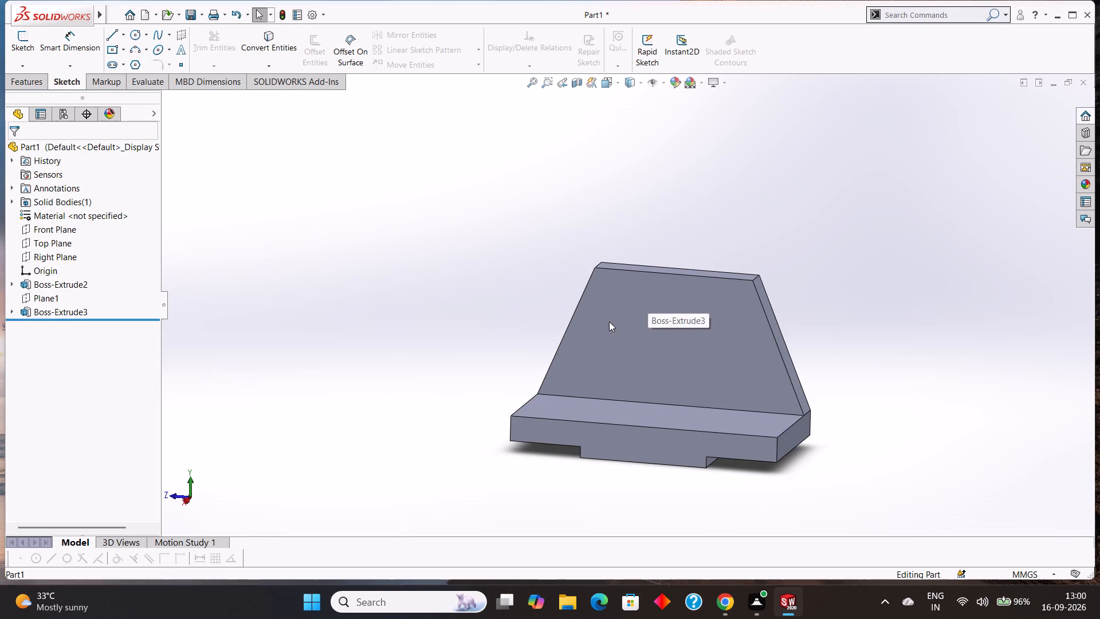
key("ctrl+8")
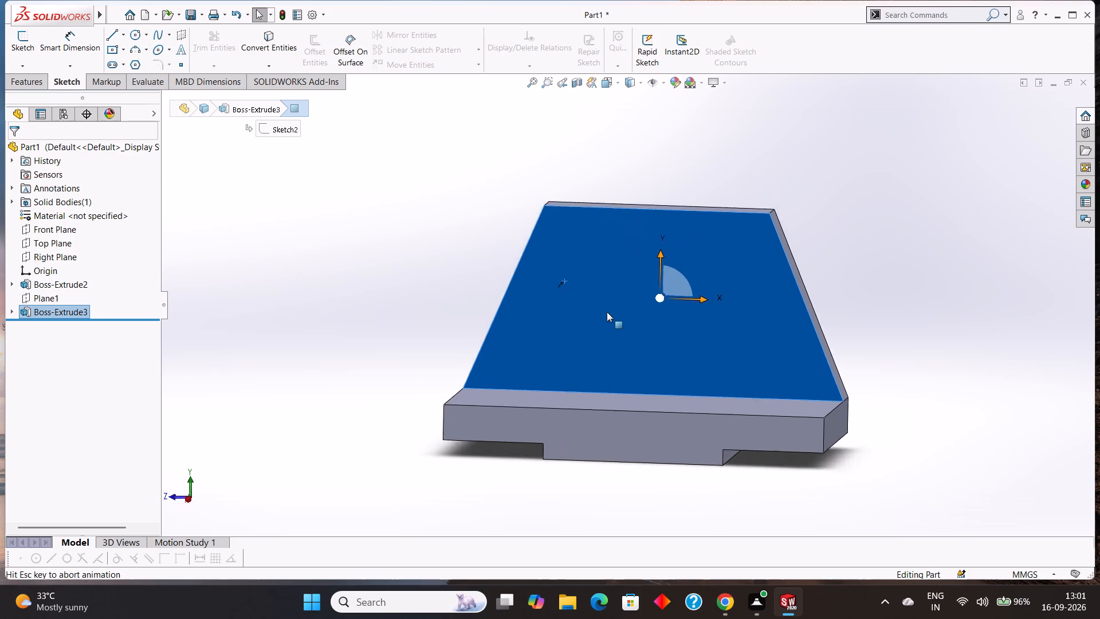
key("Escape")
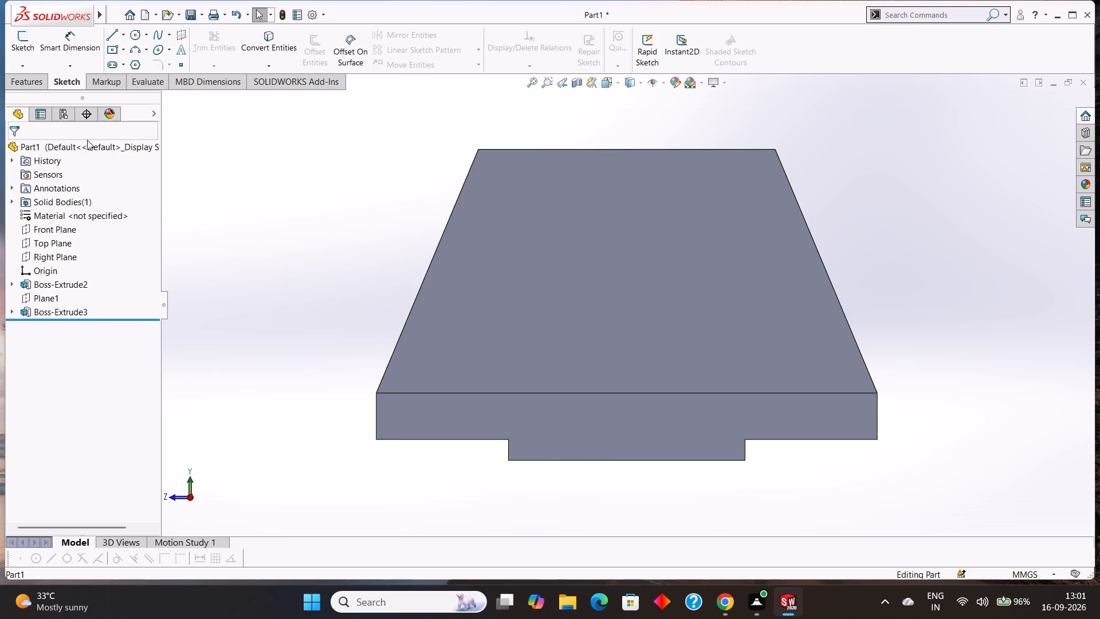
left_click(136, 38)
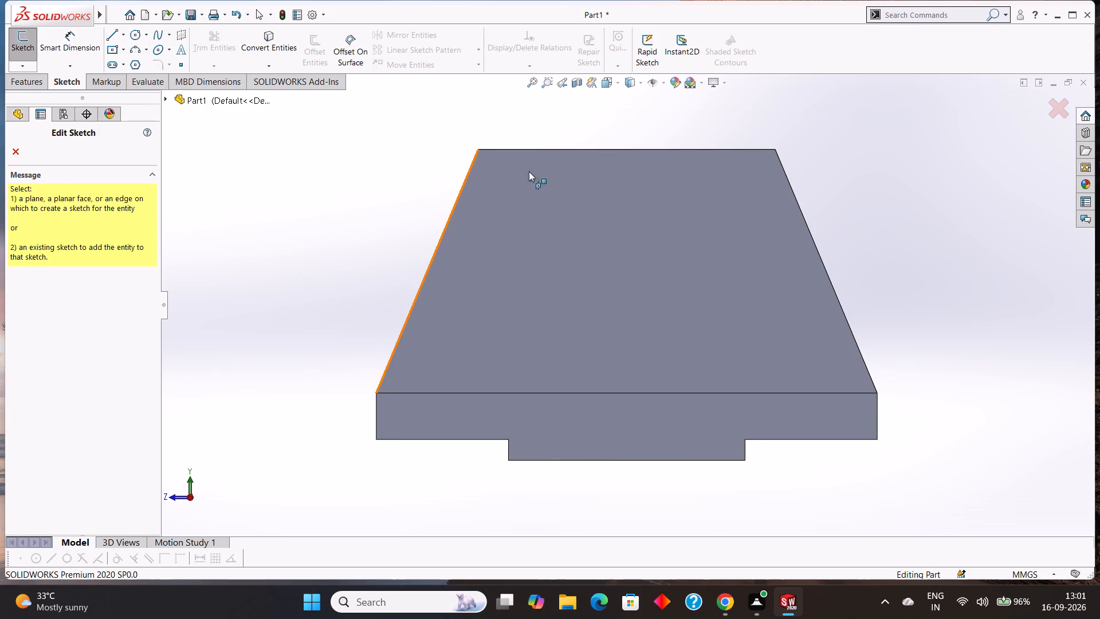
left_click(569, 213)
right_click(571, 212)
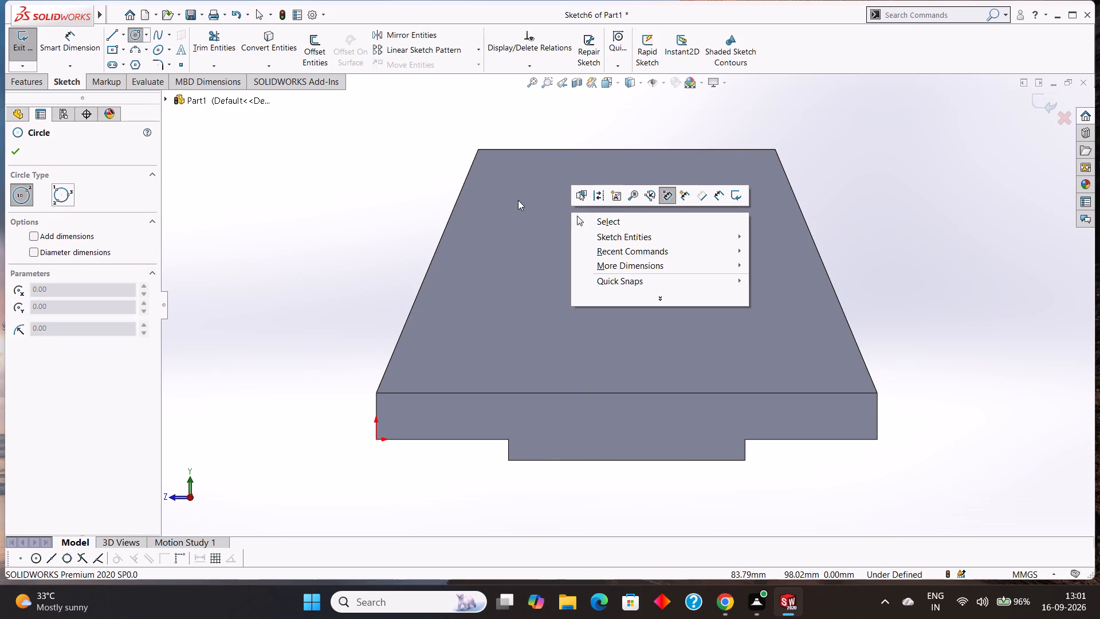
key("Escape")
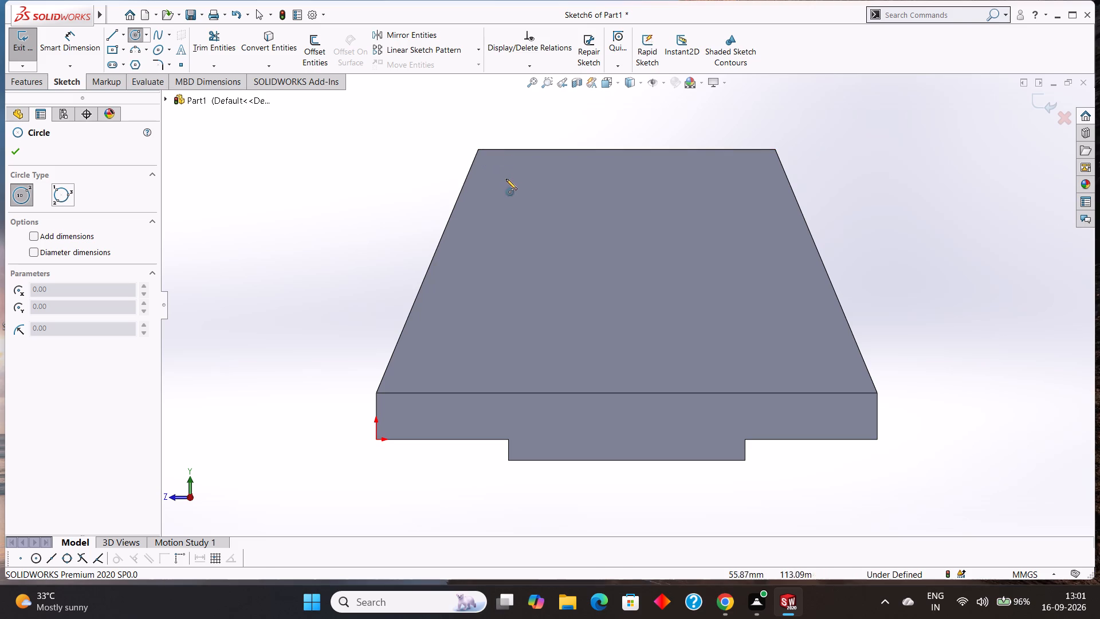
left_click(521, 207)
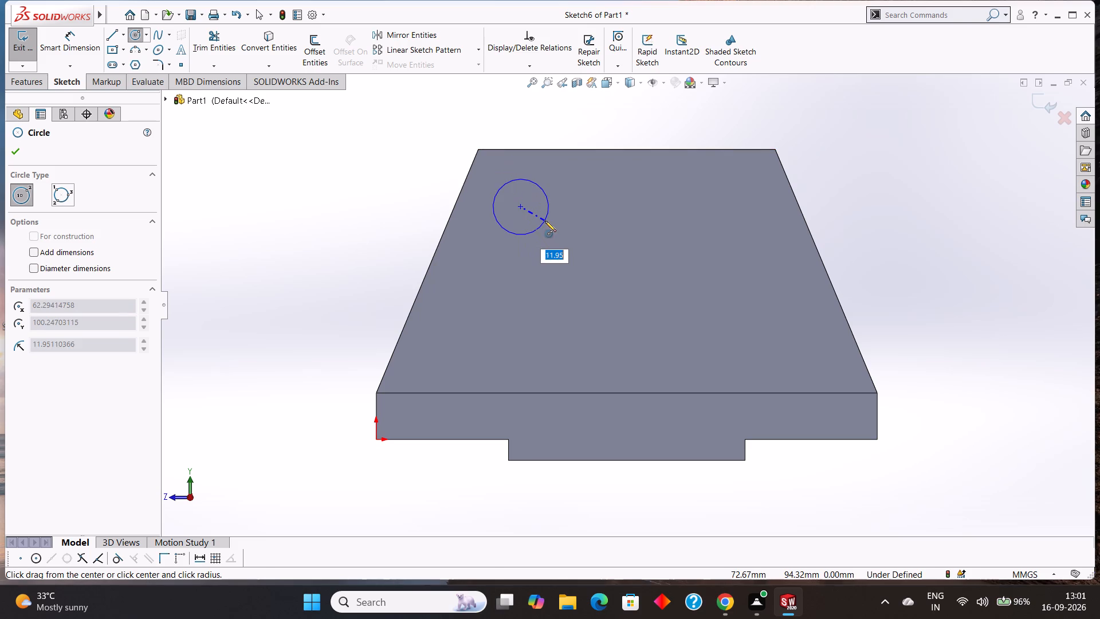
left_click(546, 221)
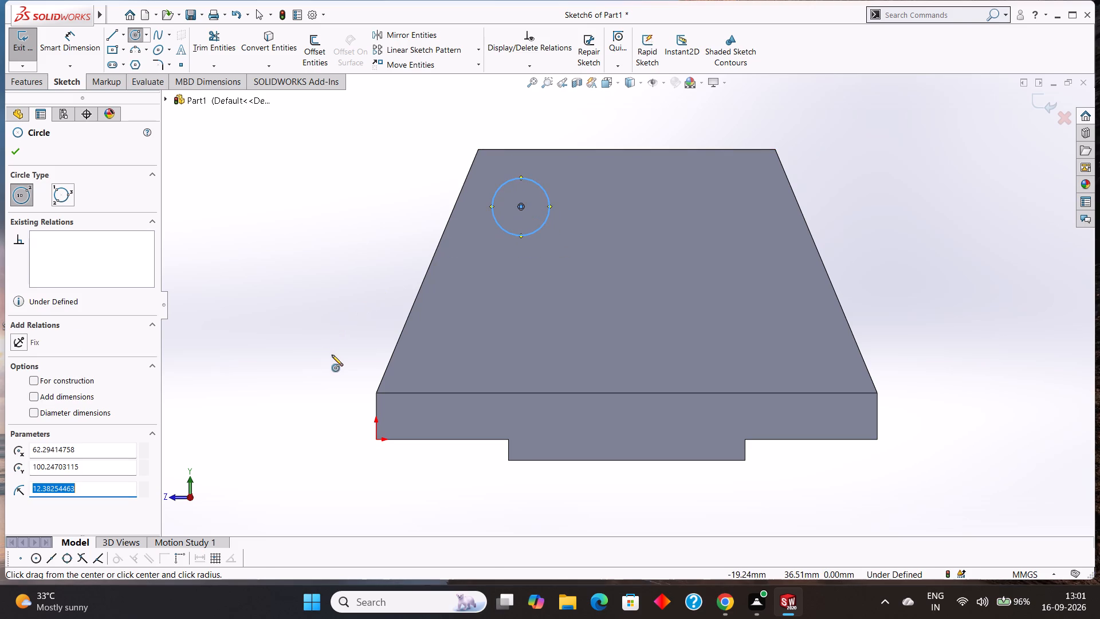
type("19")
key("Return")
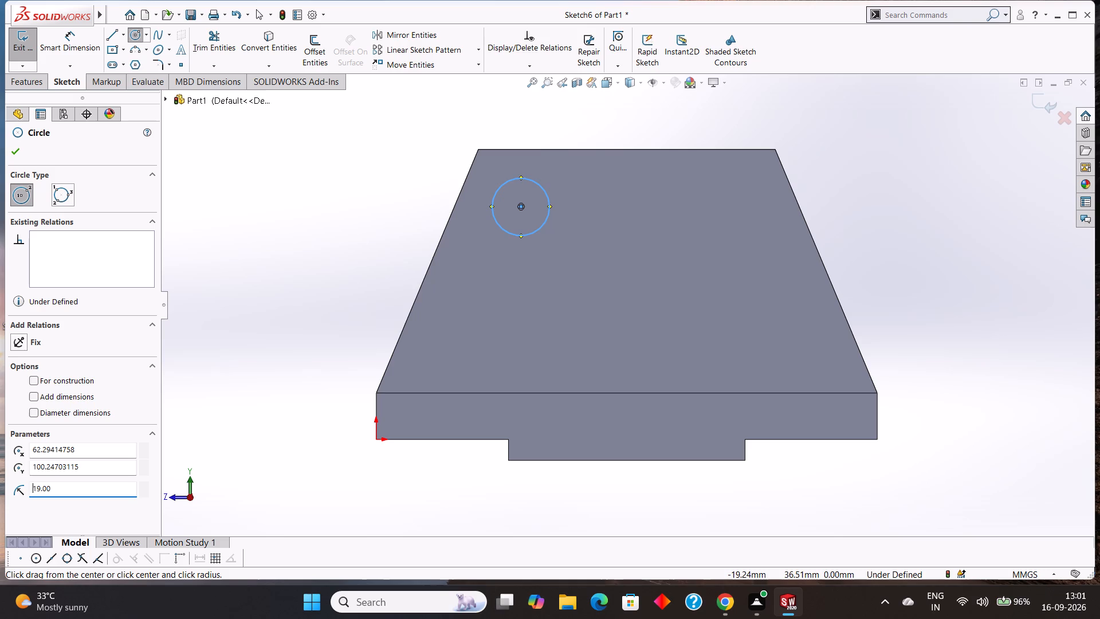
Add a concentric circle of radius 9.5 mm inside the 19 mm radius circle.
left_click(522, 207)
type("9.5")
key("Return")
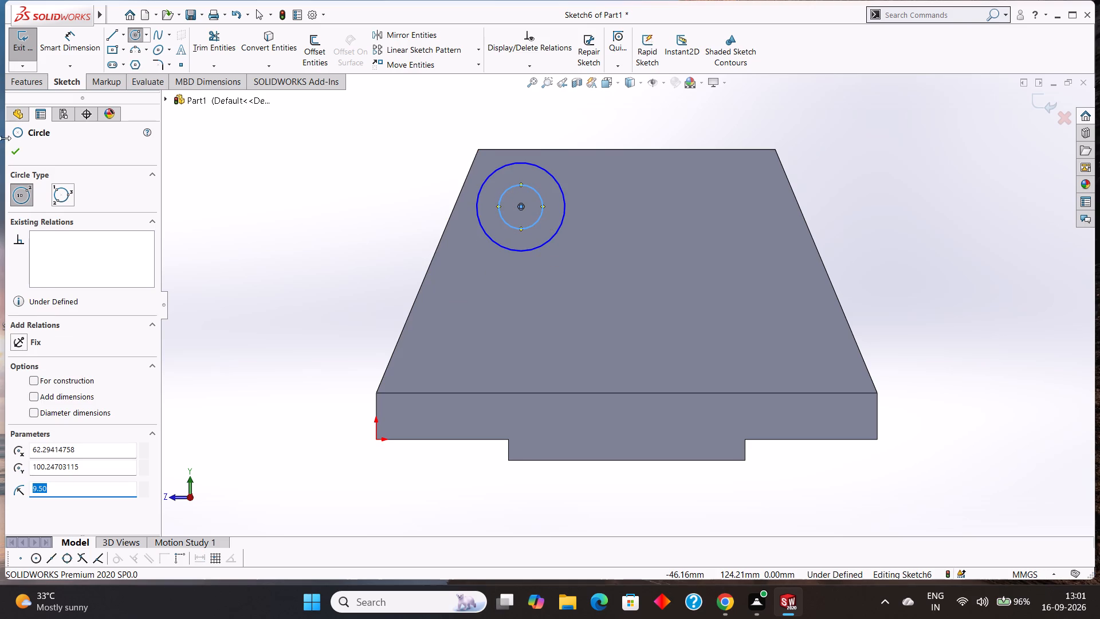
left_click(21, 153)
Dimension the circles' shared centre 76 mm above the upright's lower corner and 38 mm horizontally from the top edge's midpoint.
left_click(64, 33)
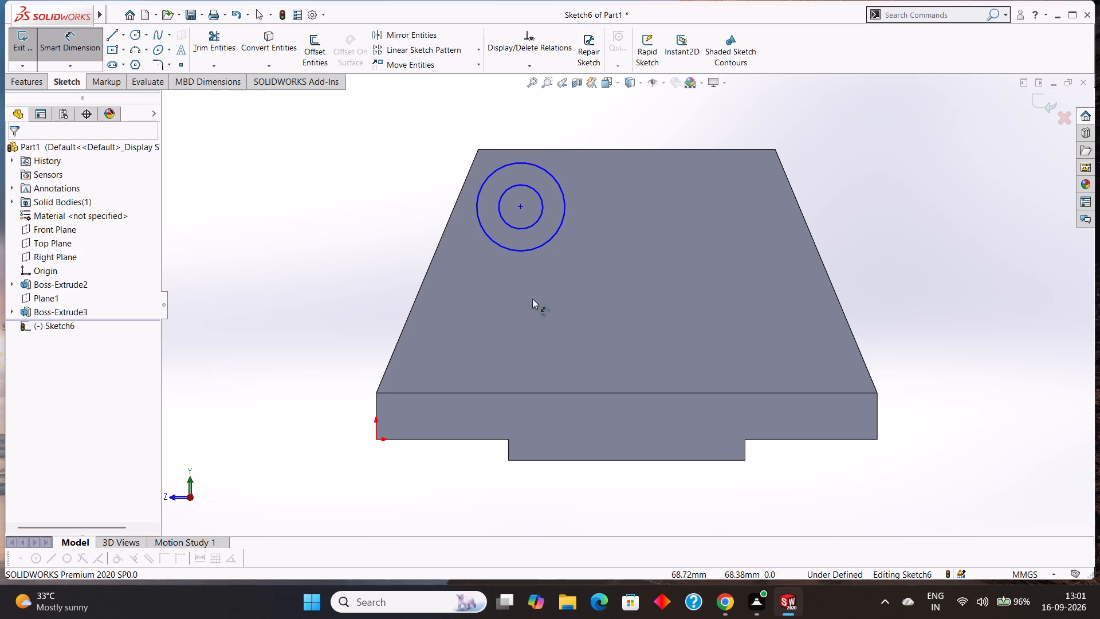
left_click(377, 391)
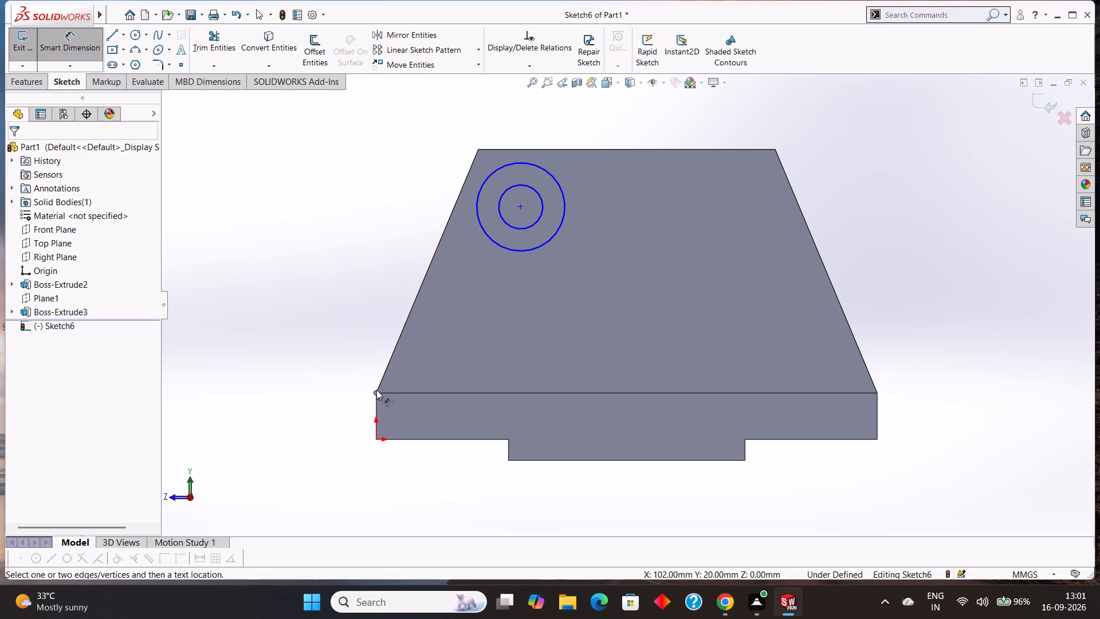
left_click(522, 207)
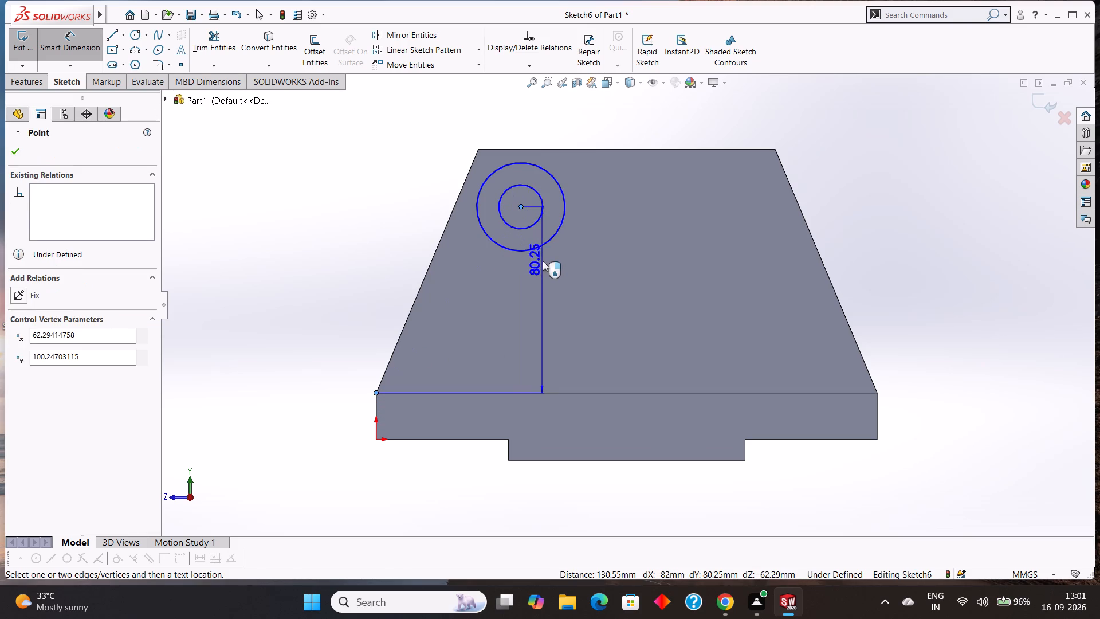
left_click(543, 261)
type("76")
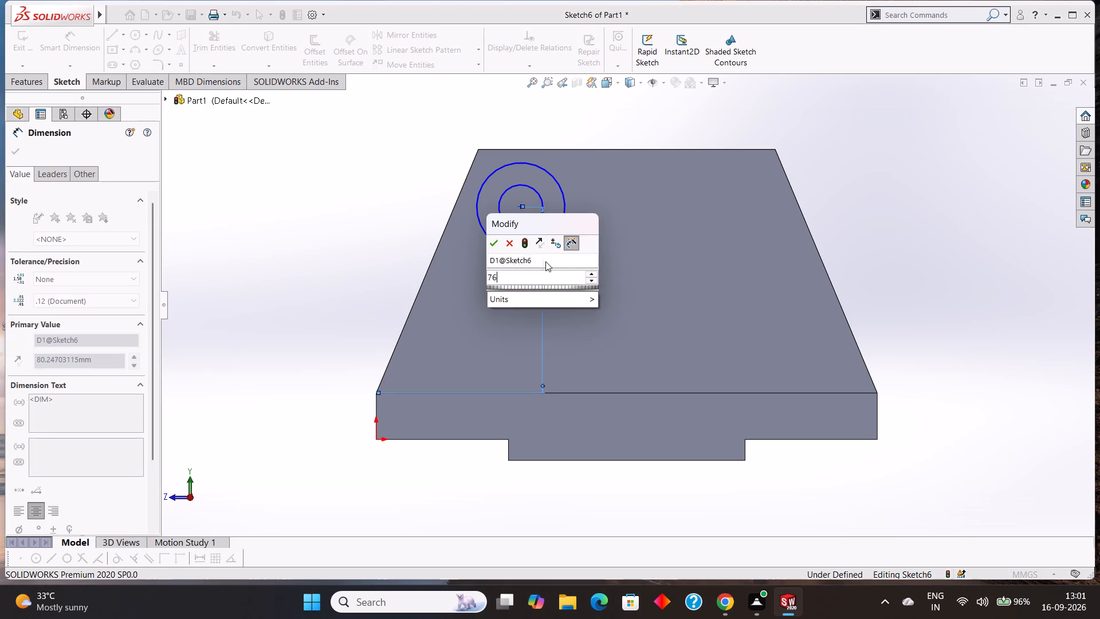
key("Return")
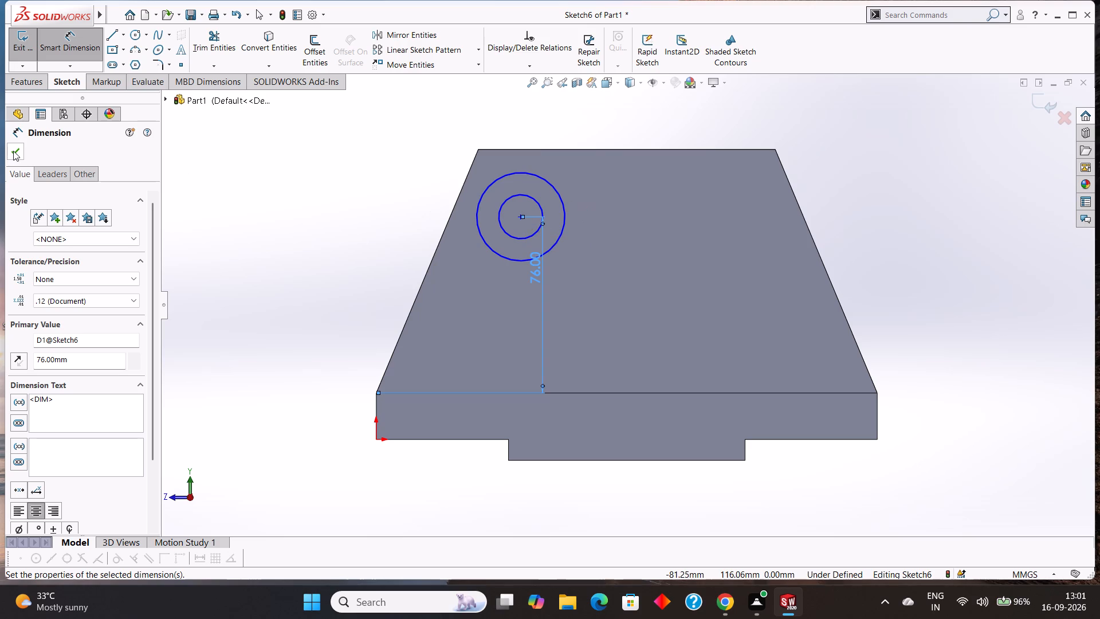
left_click(520, 215)
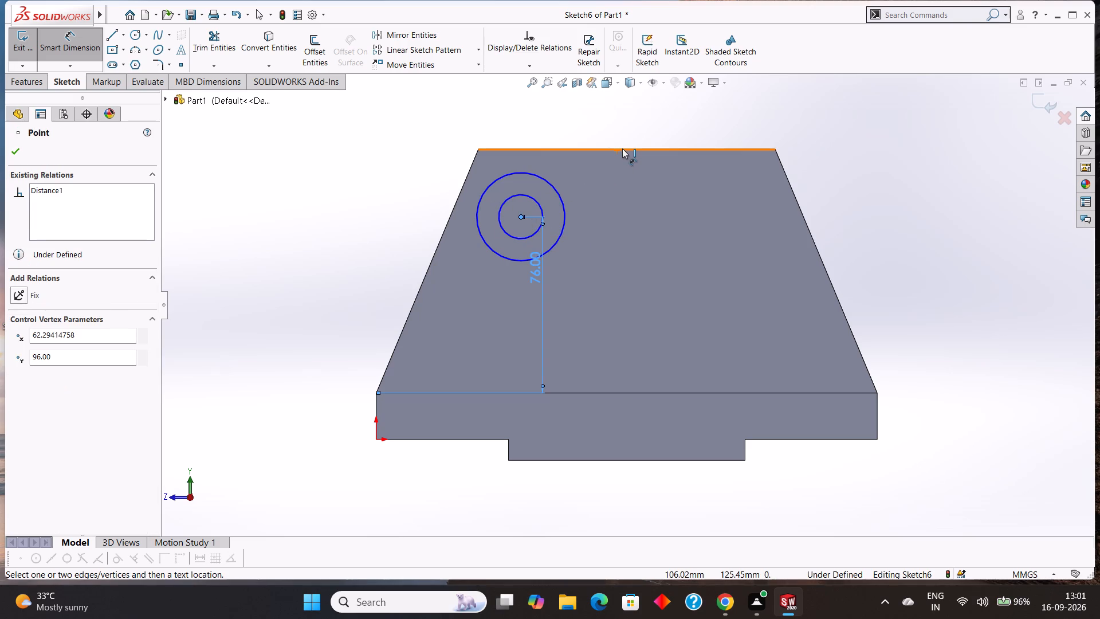
left_click(628, 148)
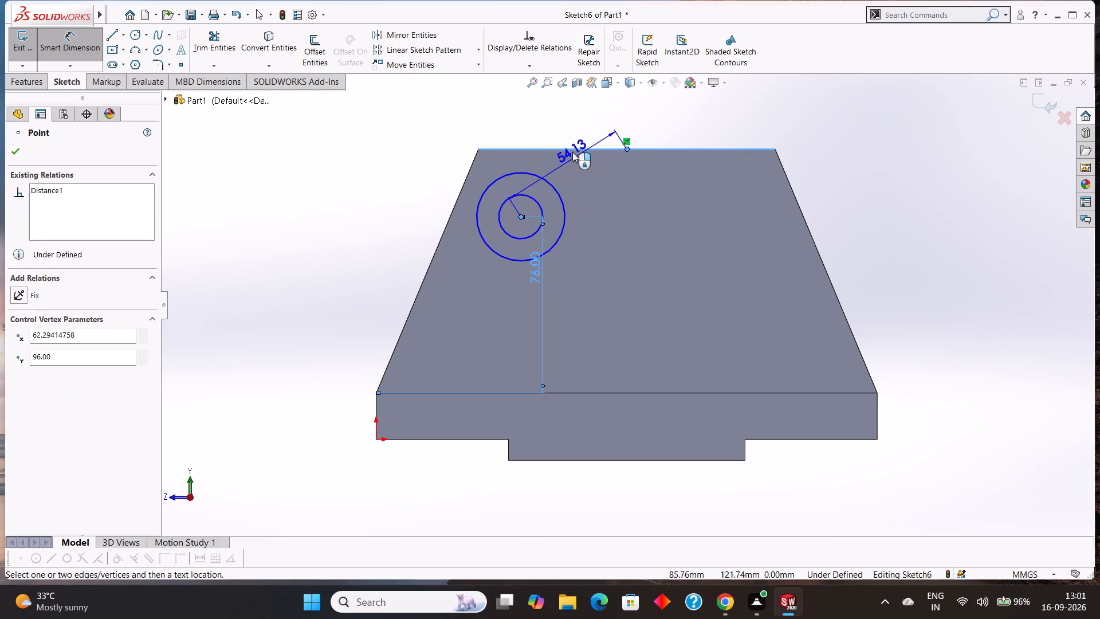
left_click(562, 141)
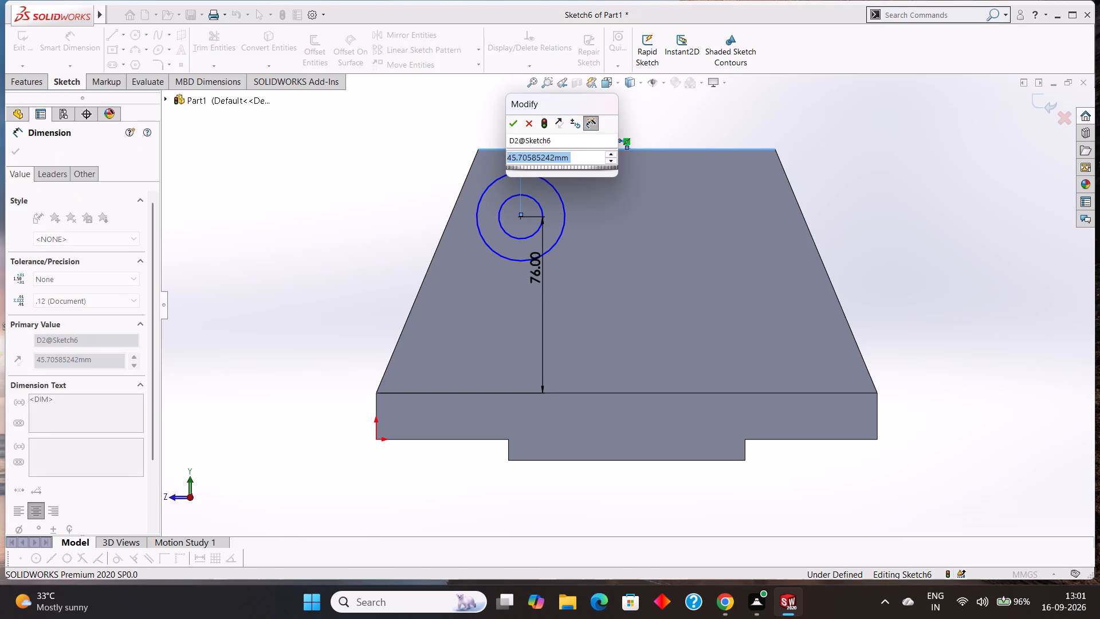
type("38")
key("Return")
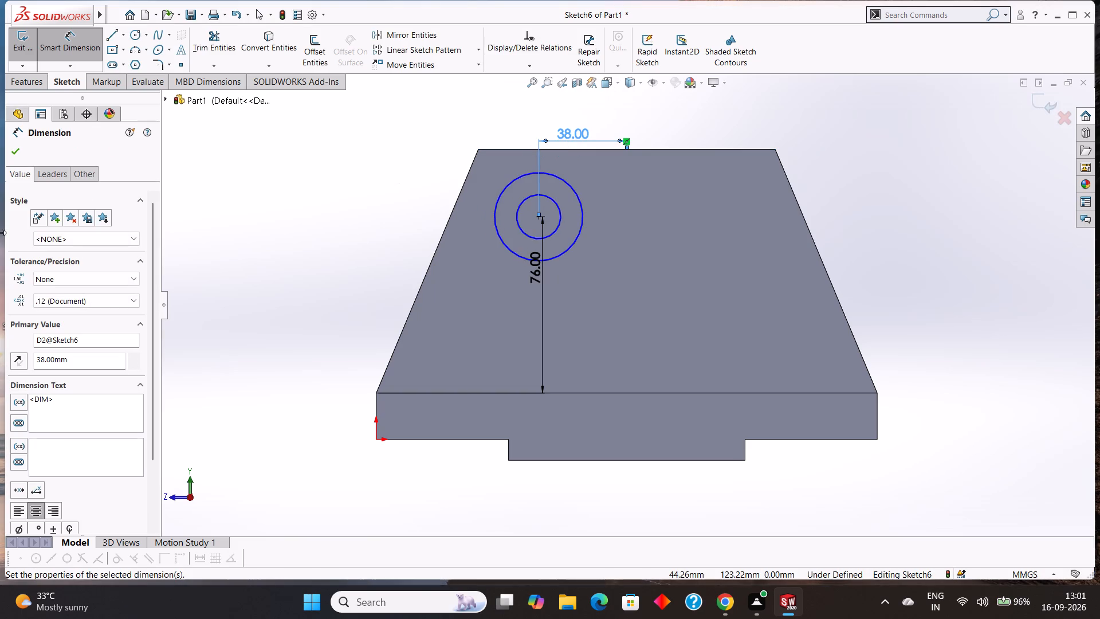
left_click(18, 155)
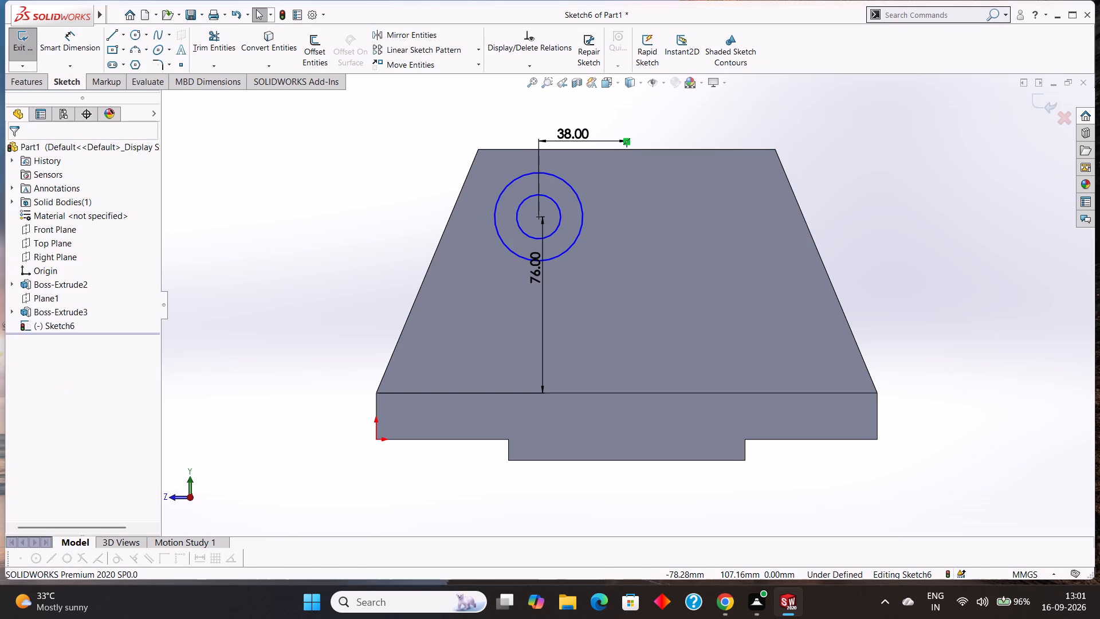
Extrude the ring between the two circles as a 20 mm blind boss merged with the upright.
left_click(29, 79)
left_click(23, 43)
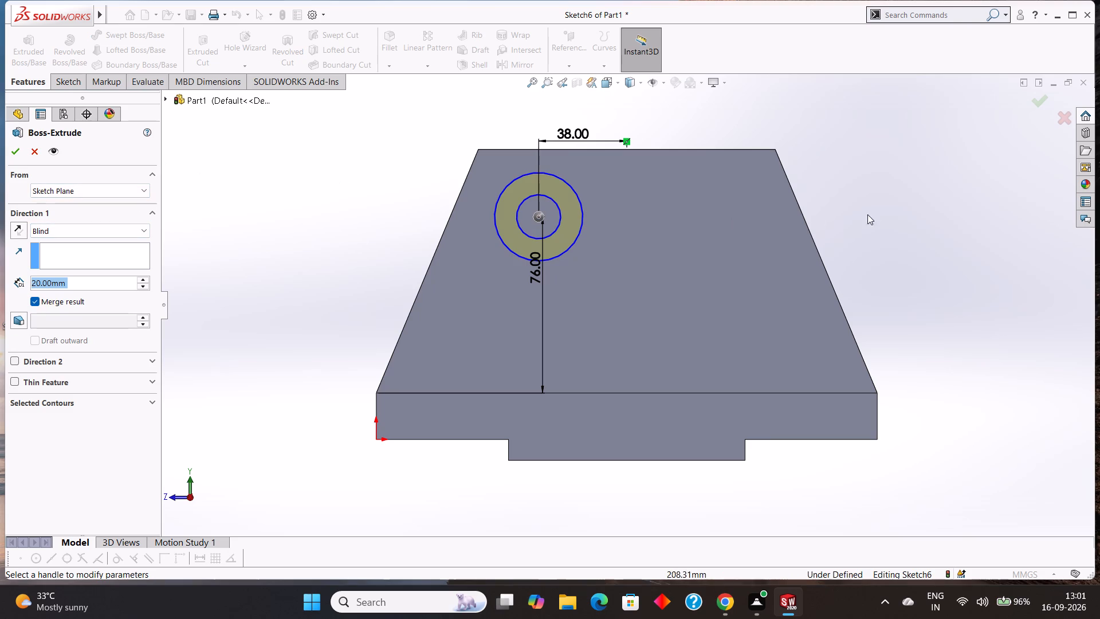
middle_click_drag(872, 214, 823, 276)
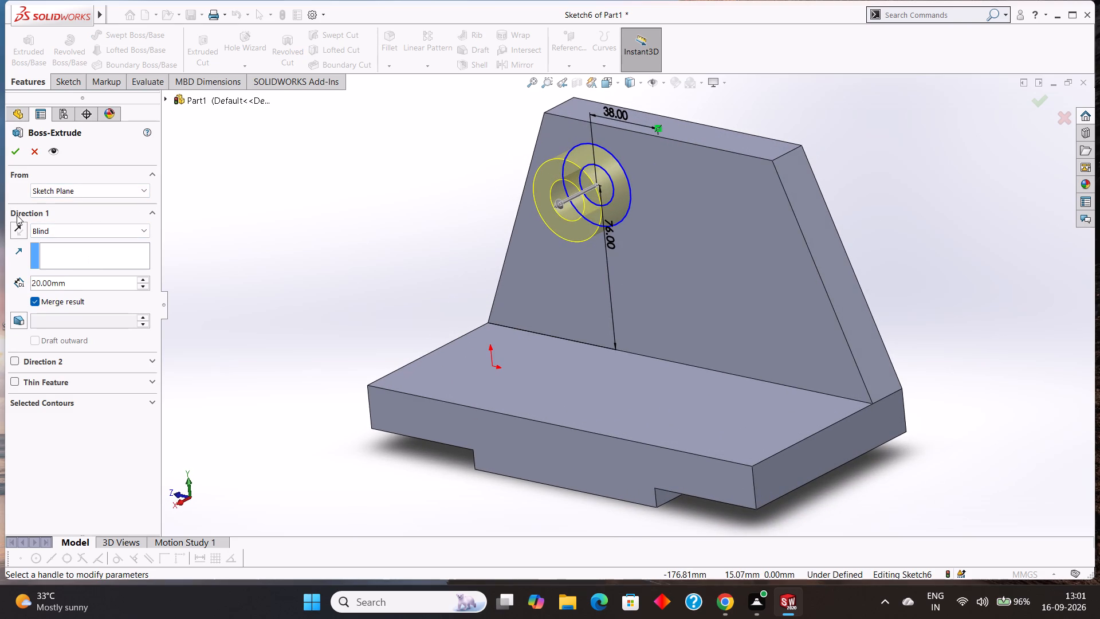
left_click(20, 155)
left_click(210, 156)
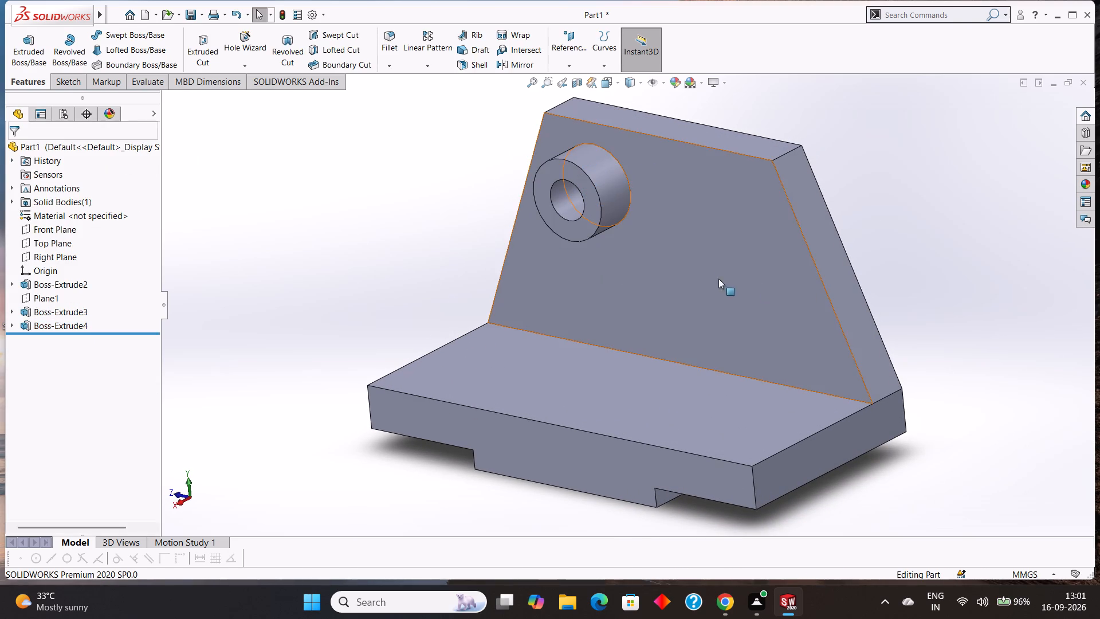
Start a new sketch on the upright's face and draw a 19 mm radius circle near its upper-right corner, level with the boss.
left_click(696, 263)
key("ctrl+8")
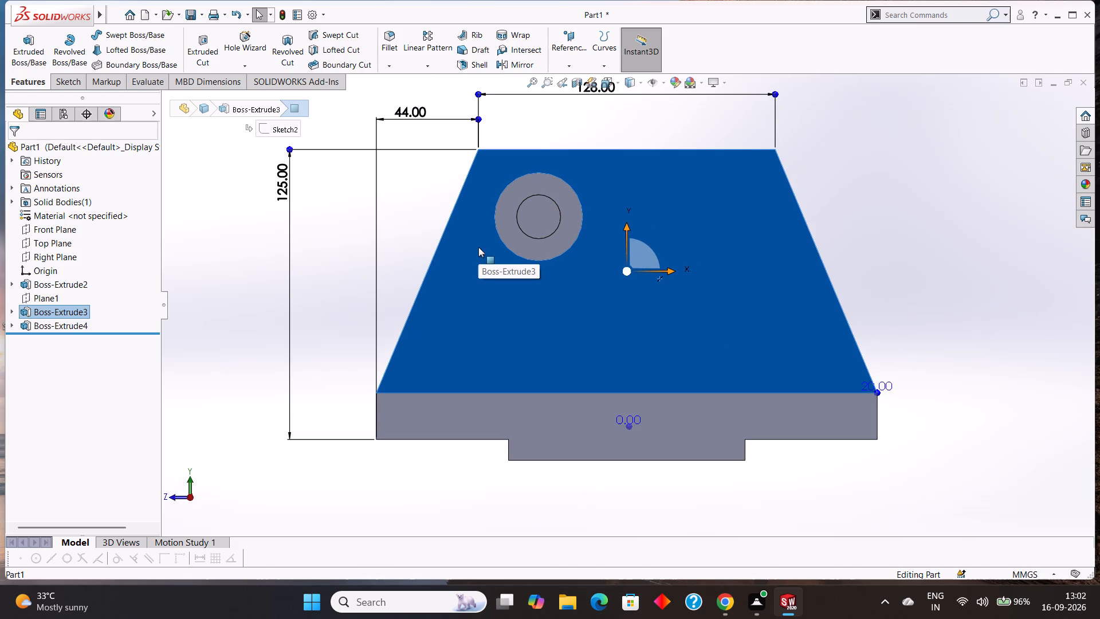
key("Escape")
left_click(68, 84)
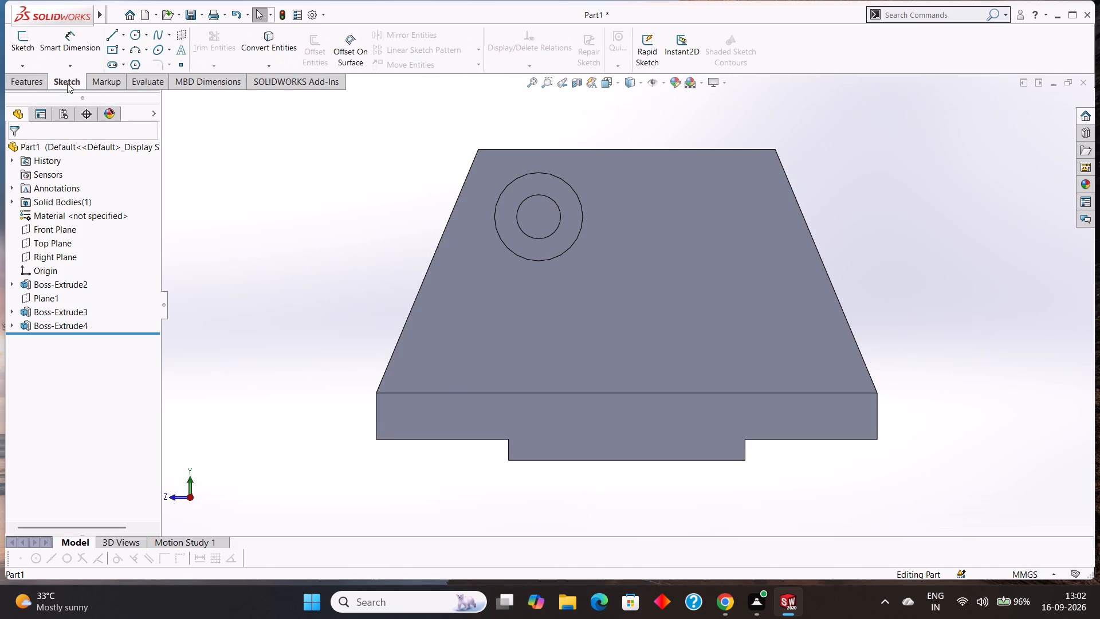
right_click(647, 200)
left_click(673, 188)
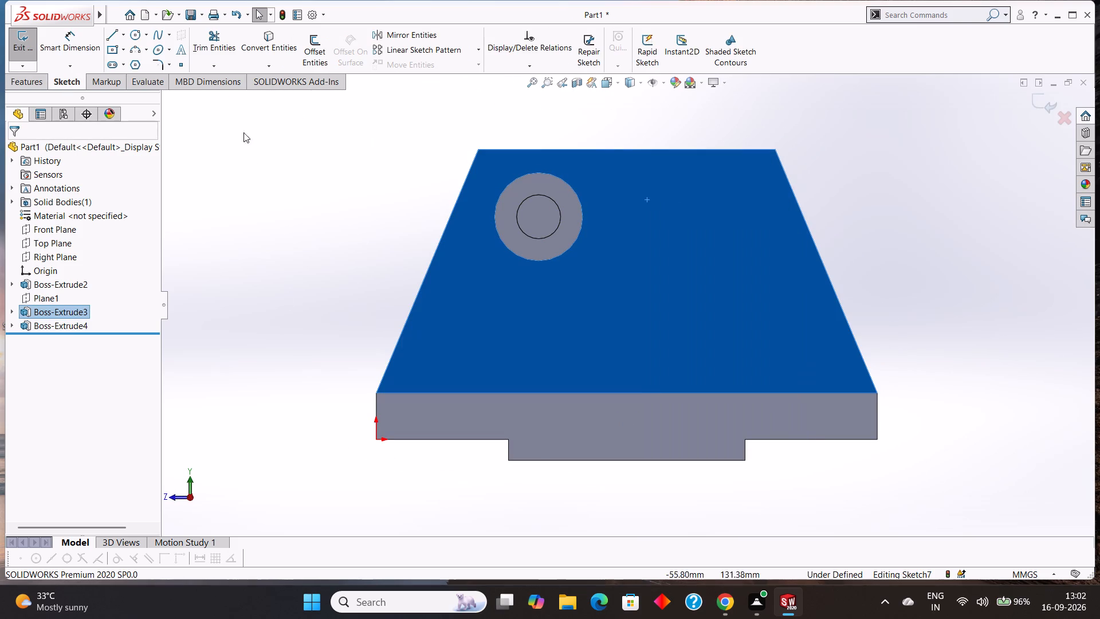
left_click(134, 35)
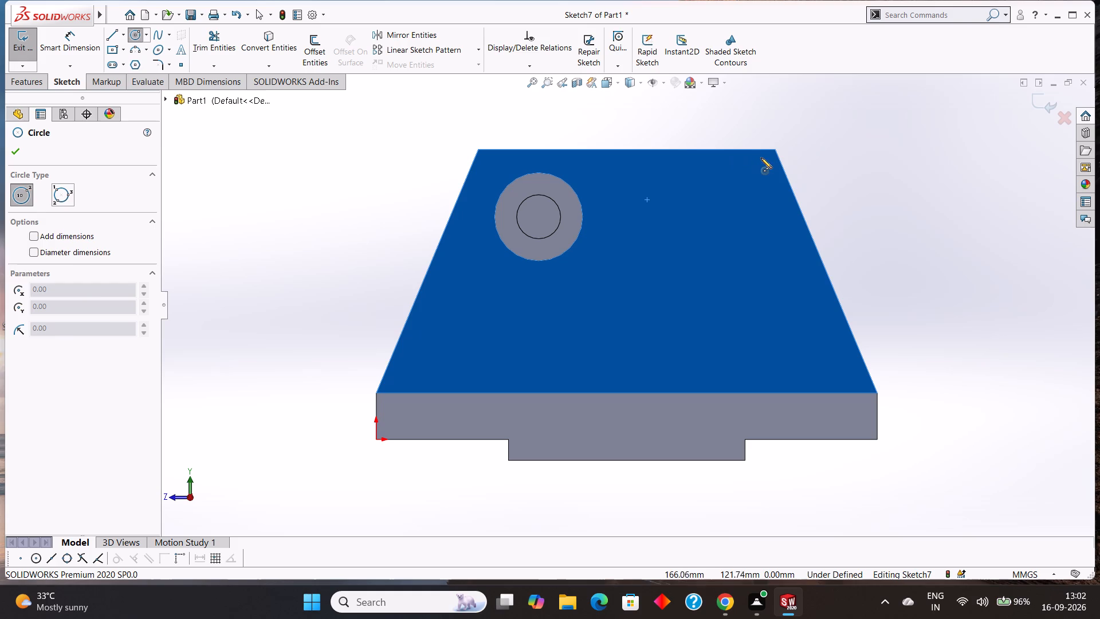
key("Escape")
key("Escape")
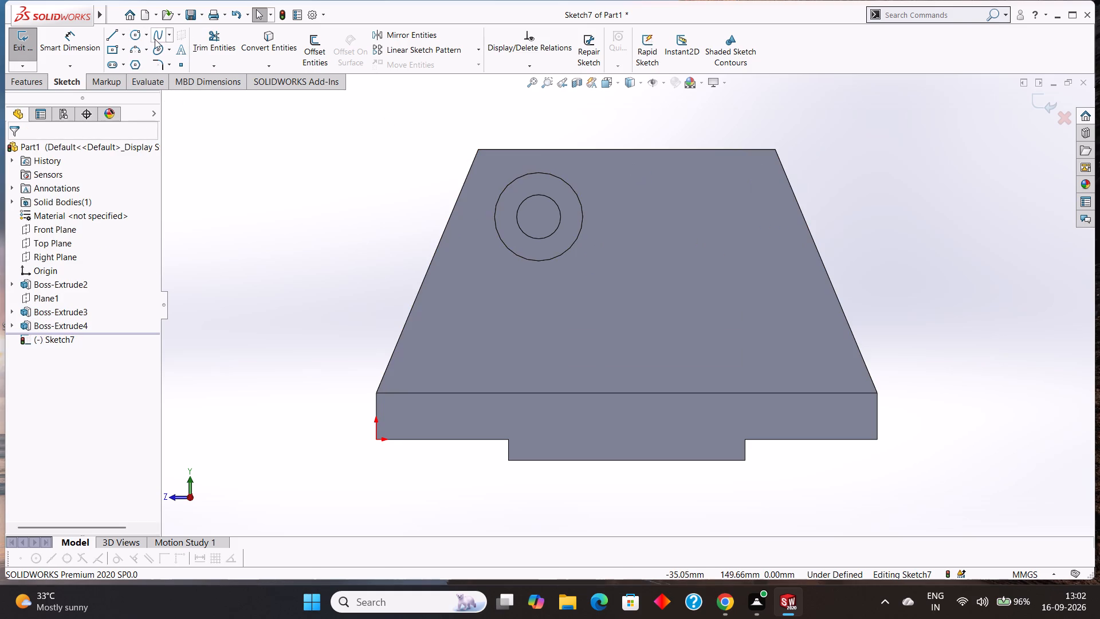
left_click(139, 29)
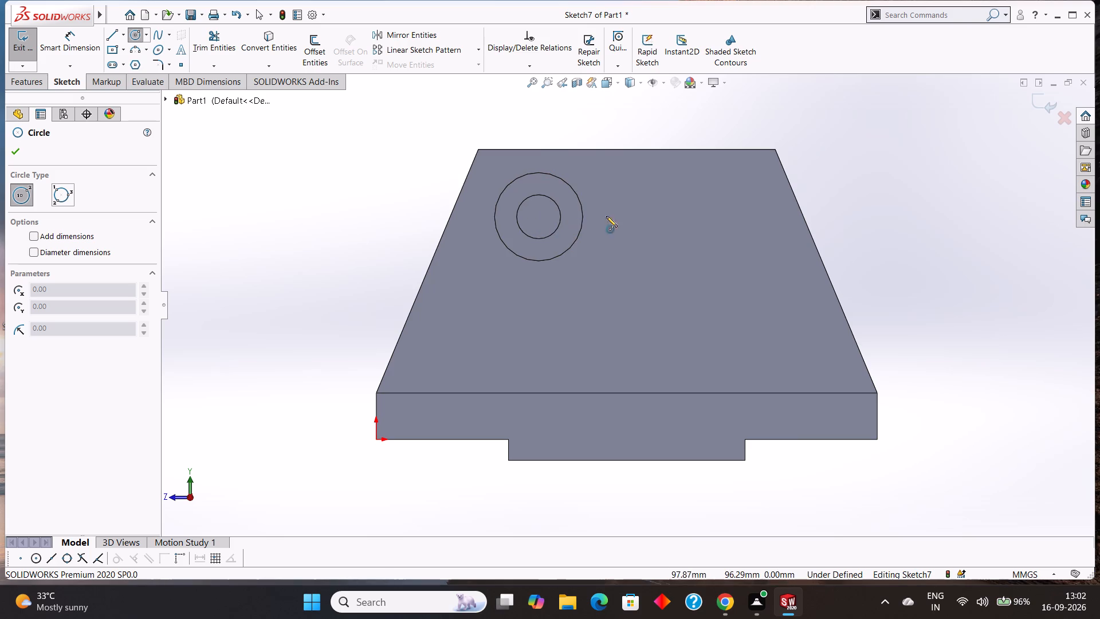
left_click(710, 217)
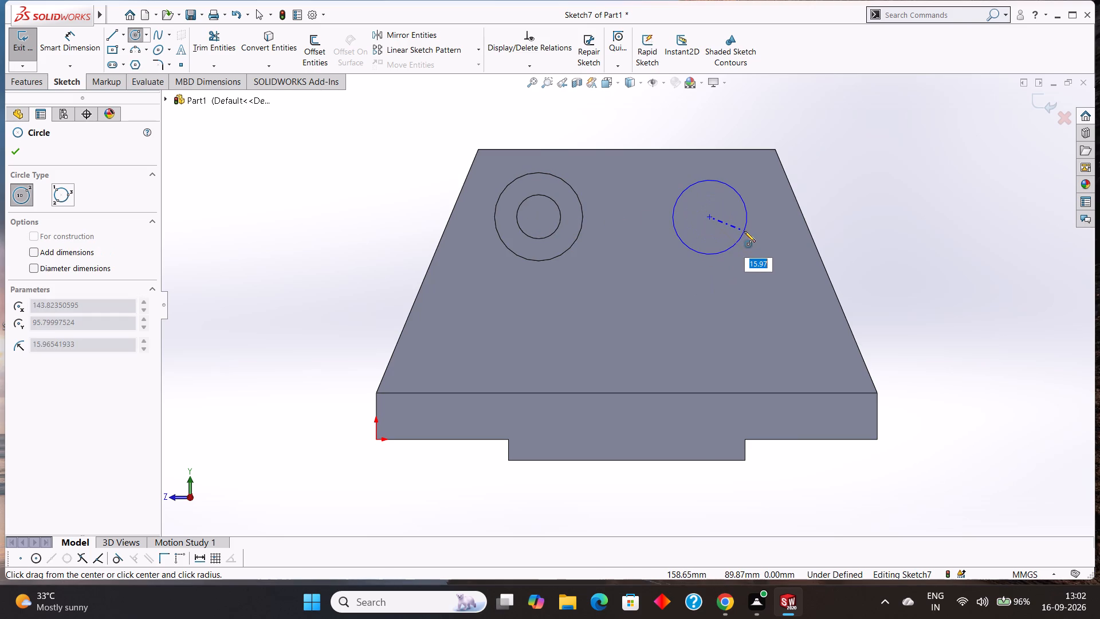
type("19")
key("Return")
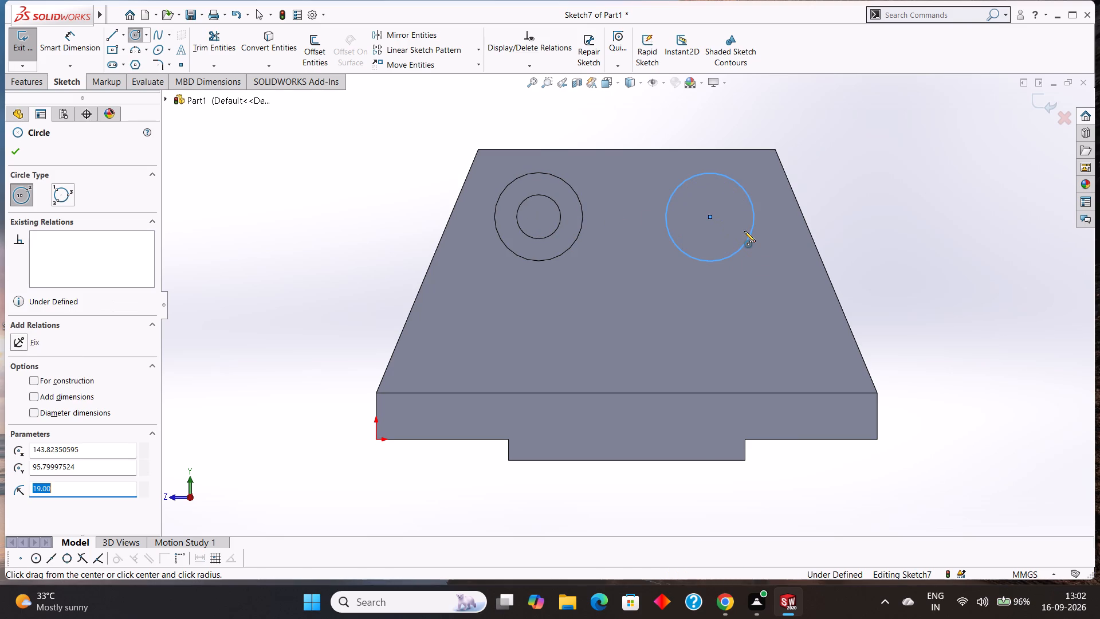
Add a concentric circle of radius 9.5 mm inside the new circle and finish drawing circles.
left_click(710, 216)
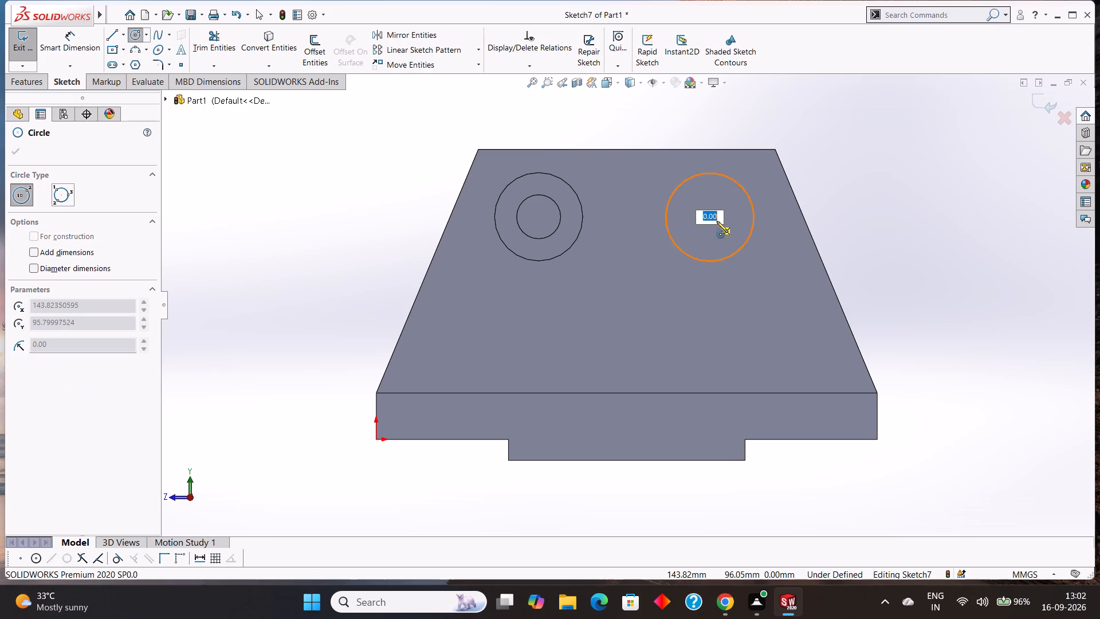
type("9.5")
key("Return")
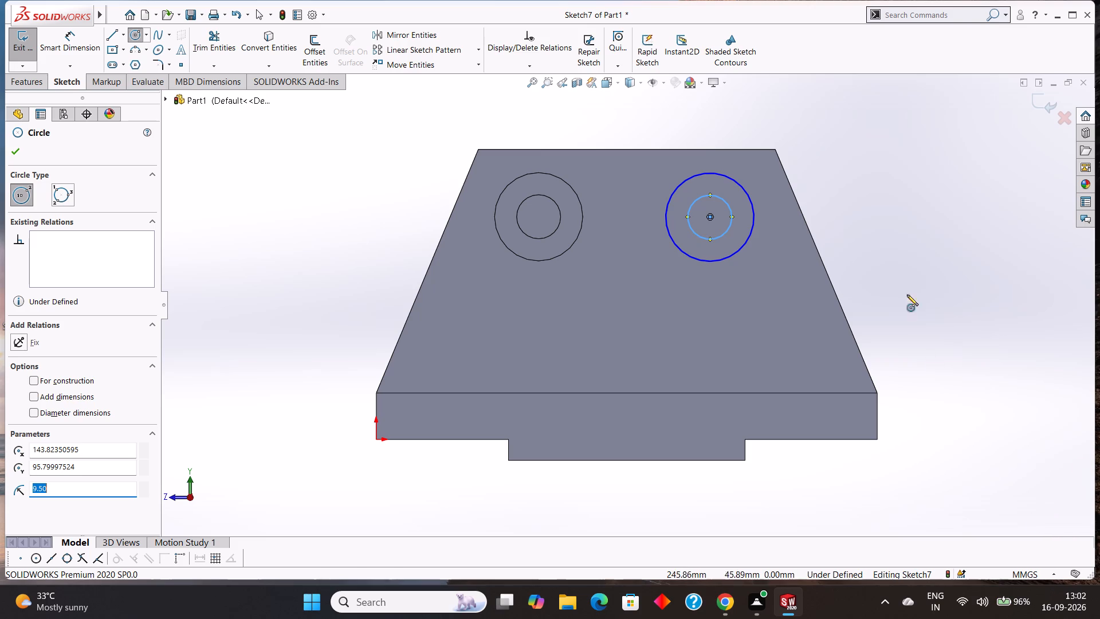
right_click(860, 177)
left_click(892, 185)
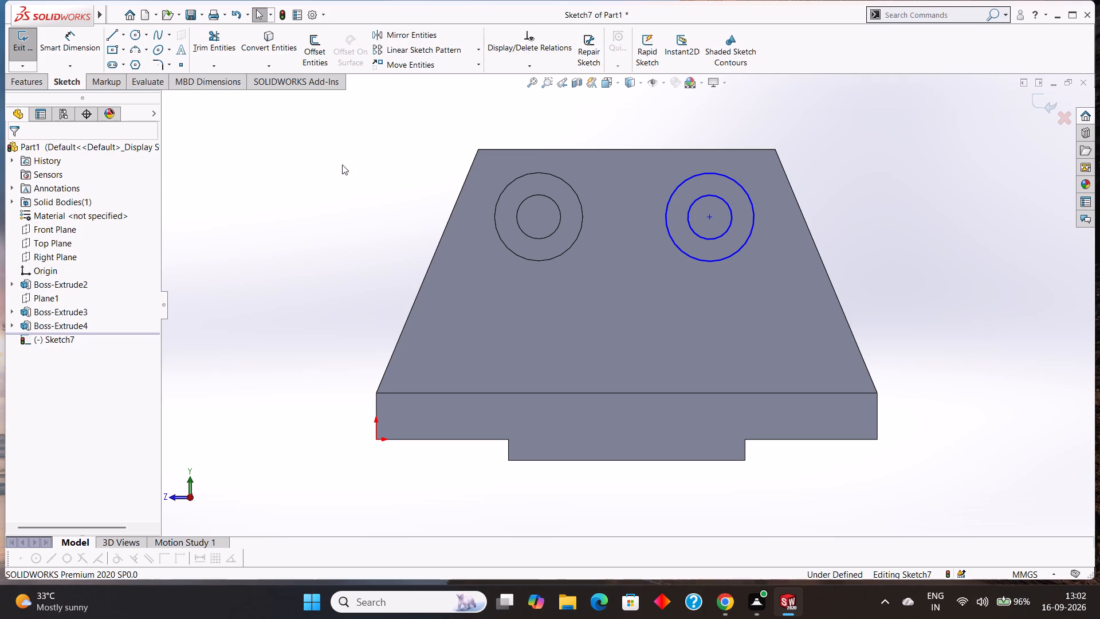
Dimension the new circles' shared centre 76 mm above the upright's lower edge and 38 mm horizontally from the top edge's midpoint.
left_click(78, 47)
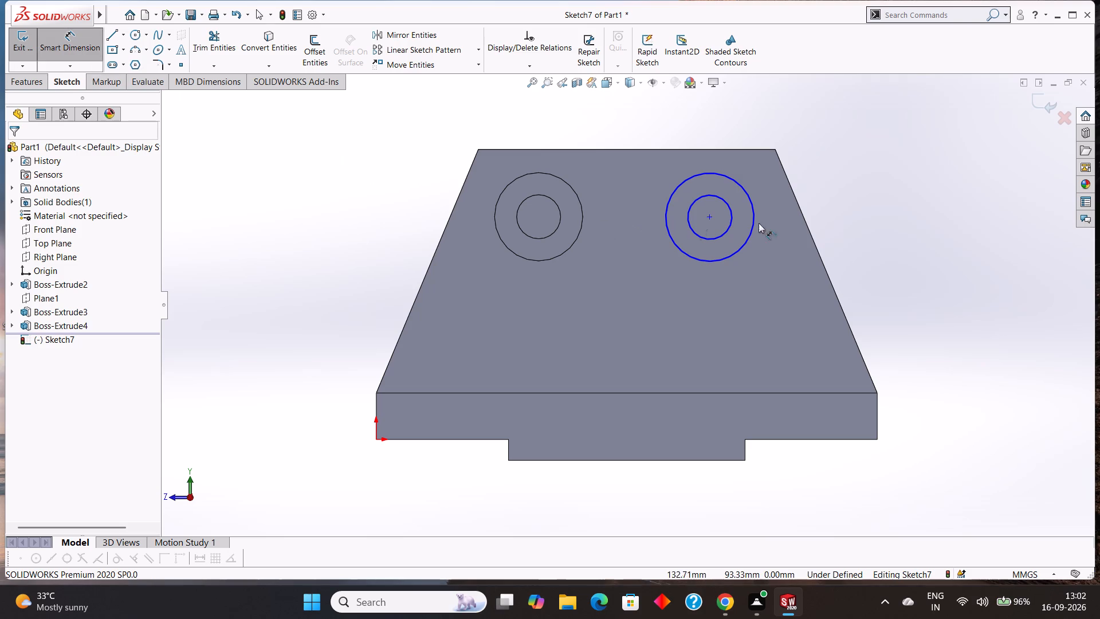
left_click(712, 215)
left_click(749, 392)
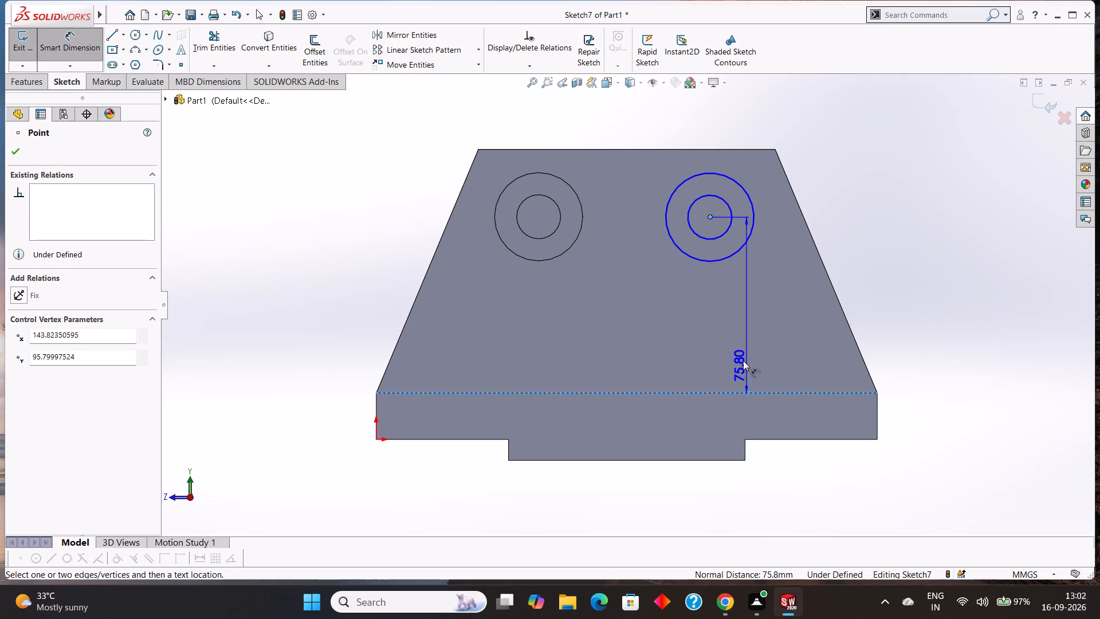
left_click(747, 322)
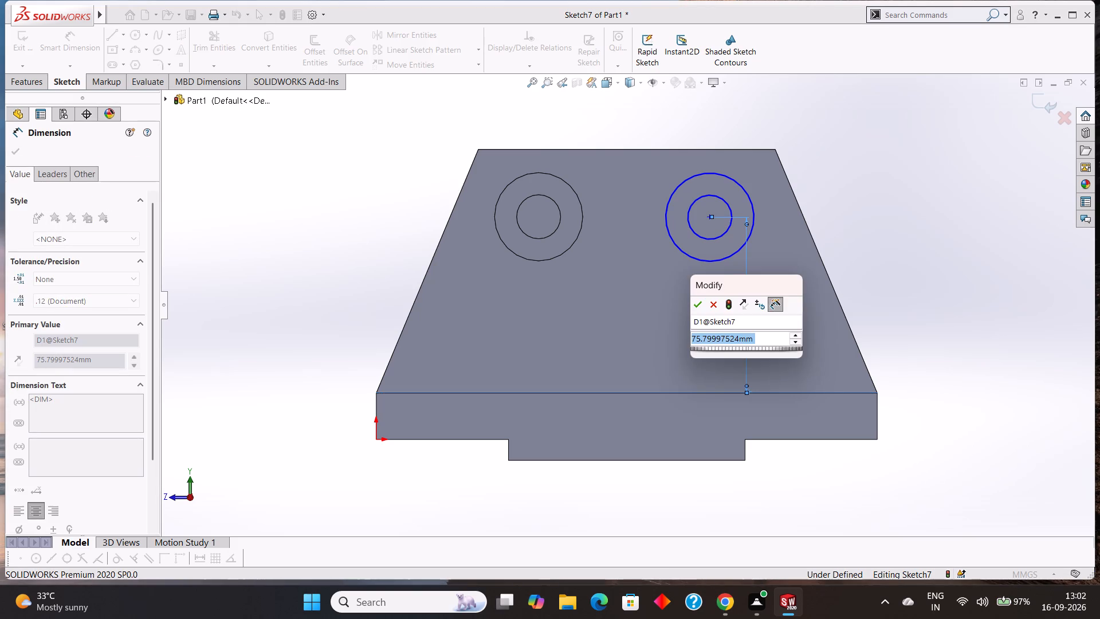
type("76")
key("Return")
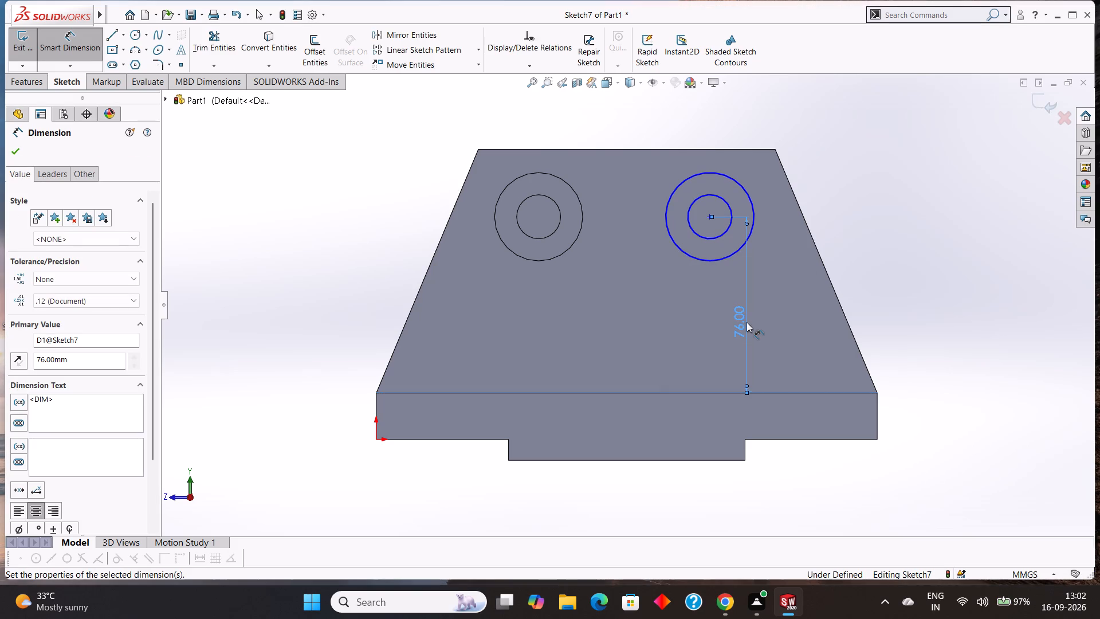
left_click(709, 216)
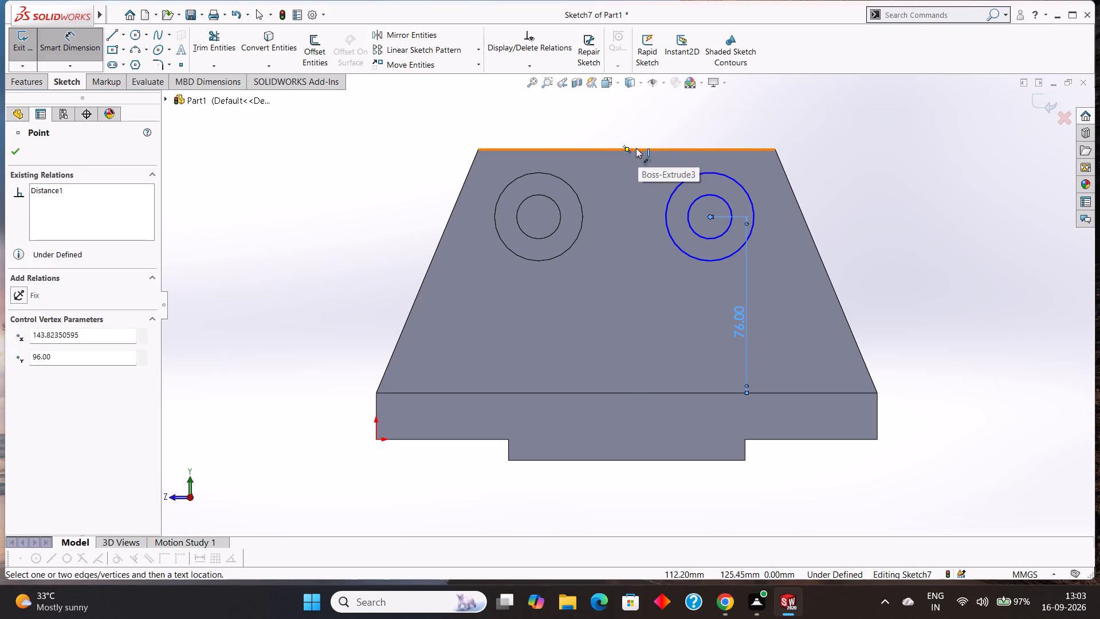
left_click(627, 151)
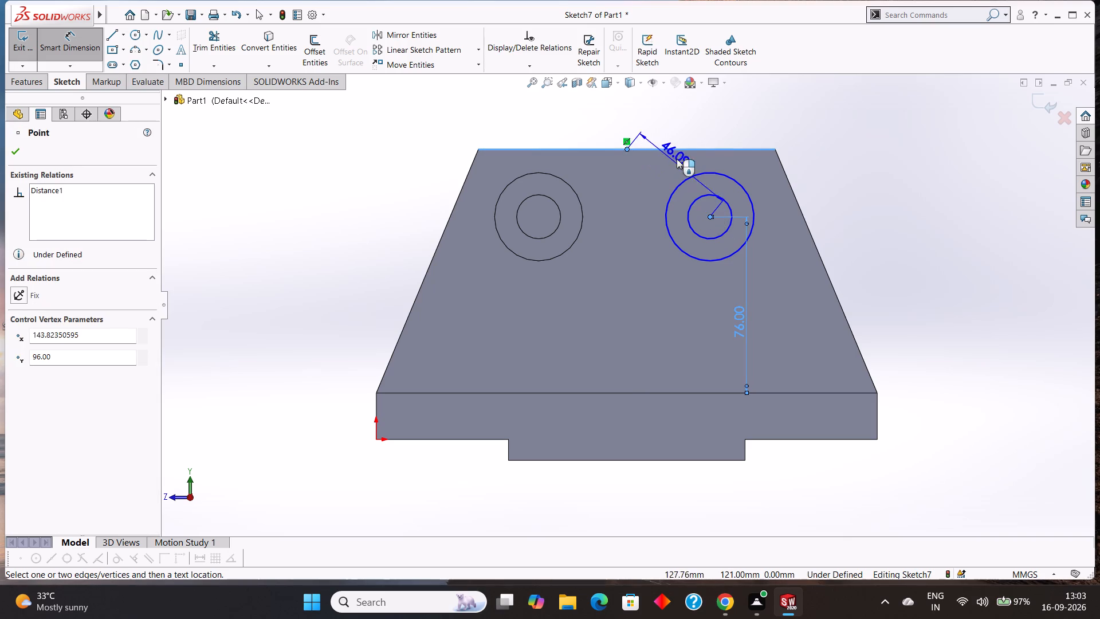
left_click(691, 134)
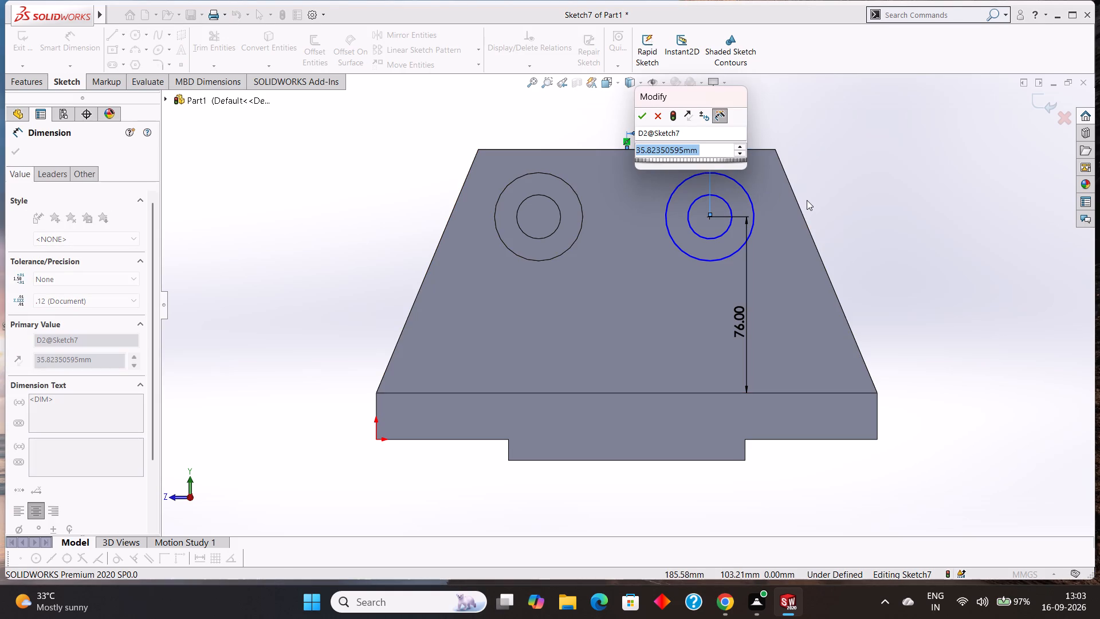
key("BackSpace")
type("38")
key("Return")
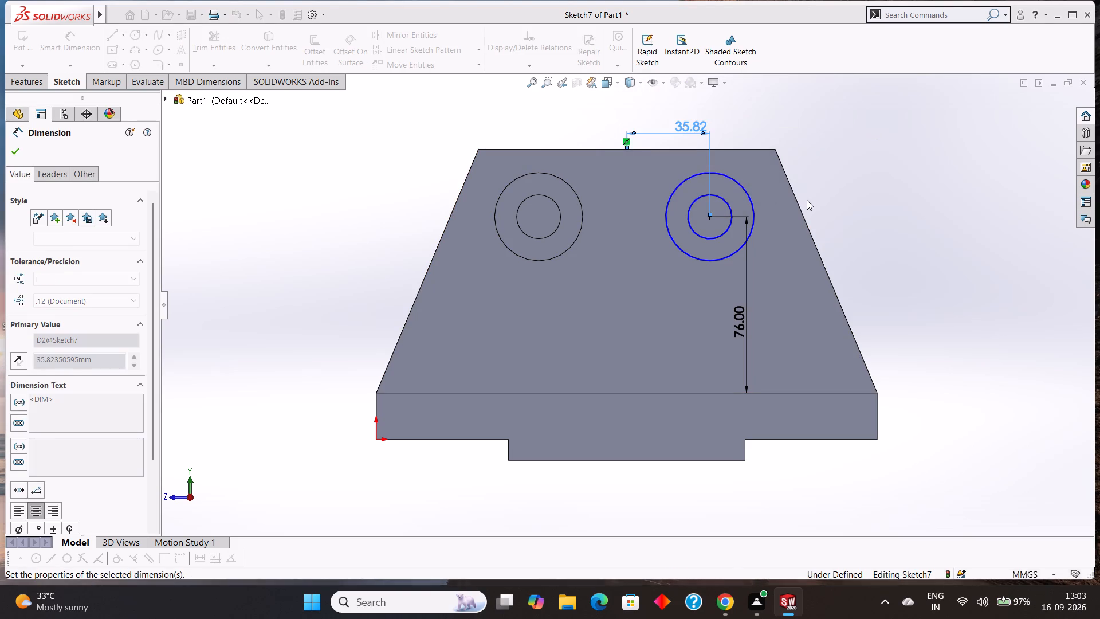
left_click(14, 154)
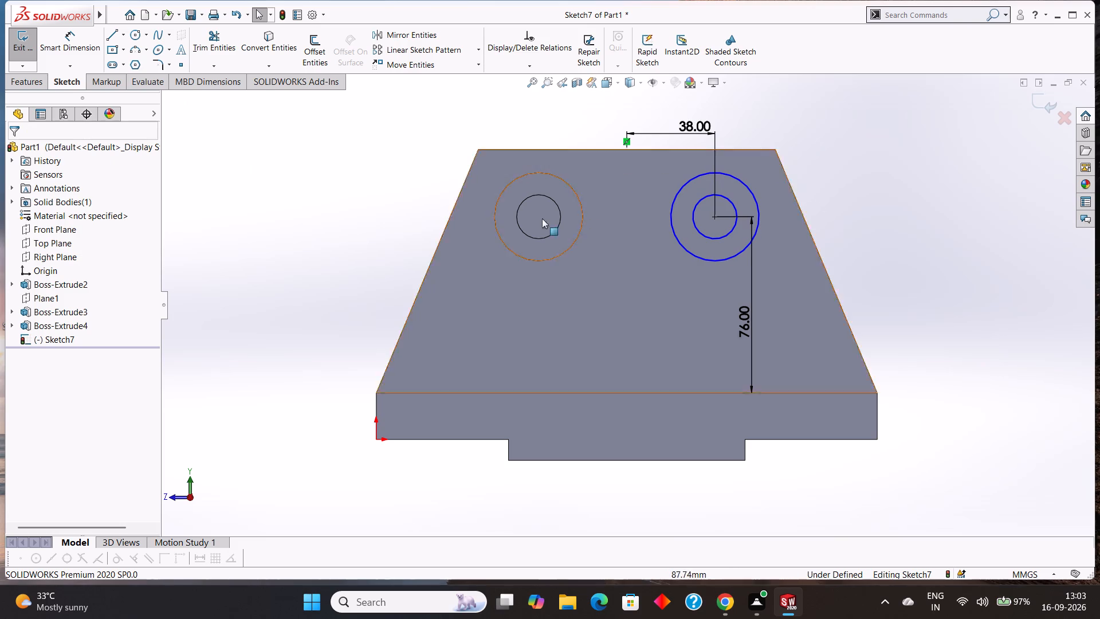
Add diameter dimensions of 19 mm to the inner circle and 38 mm to the outer circle.
left_click(77, 46)
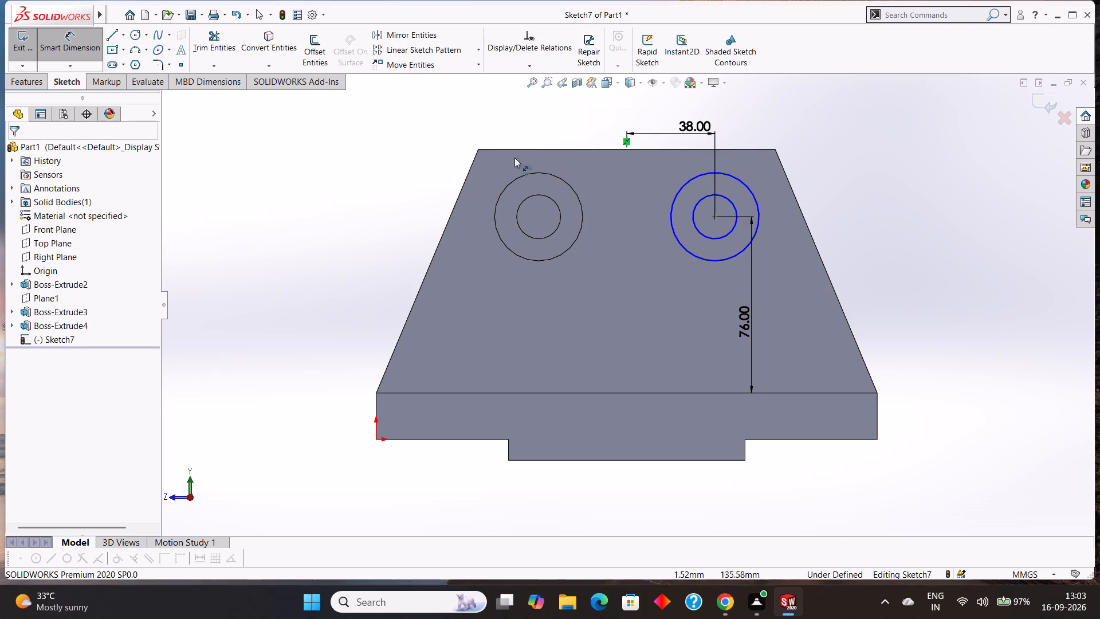
left_click(732, 200)
left_click(782, 199)
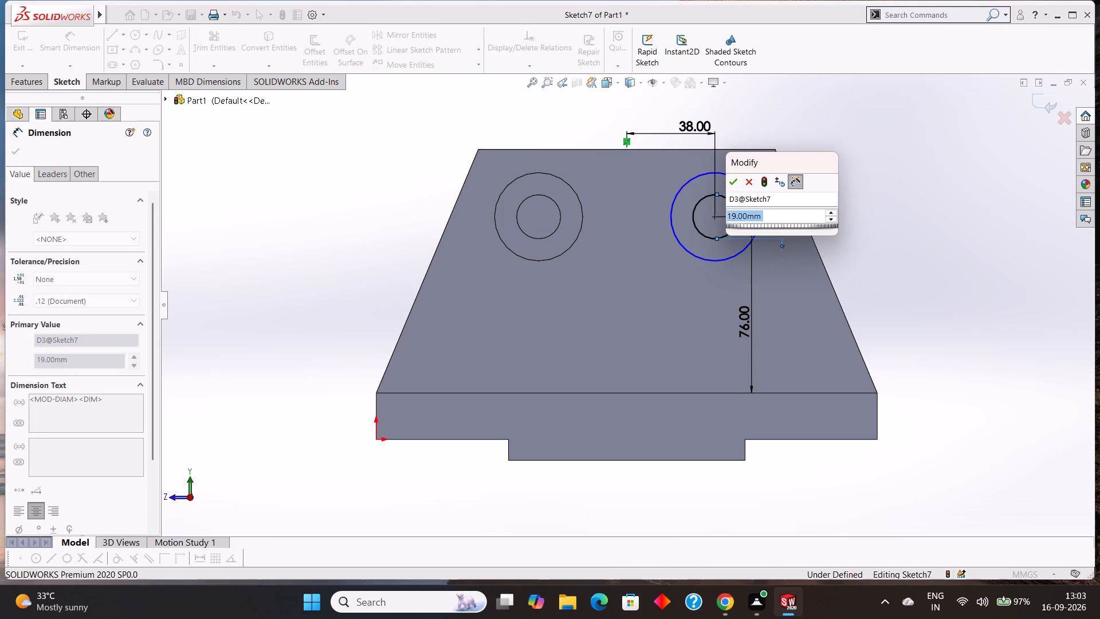
left_click(736, 182)
left_click(735, 177)
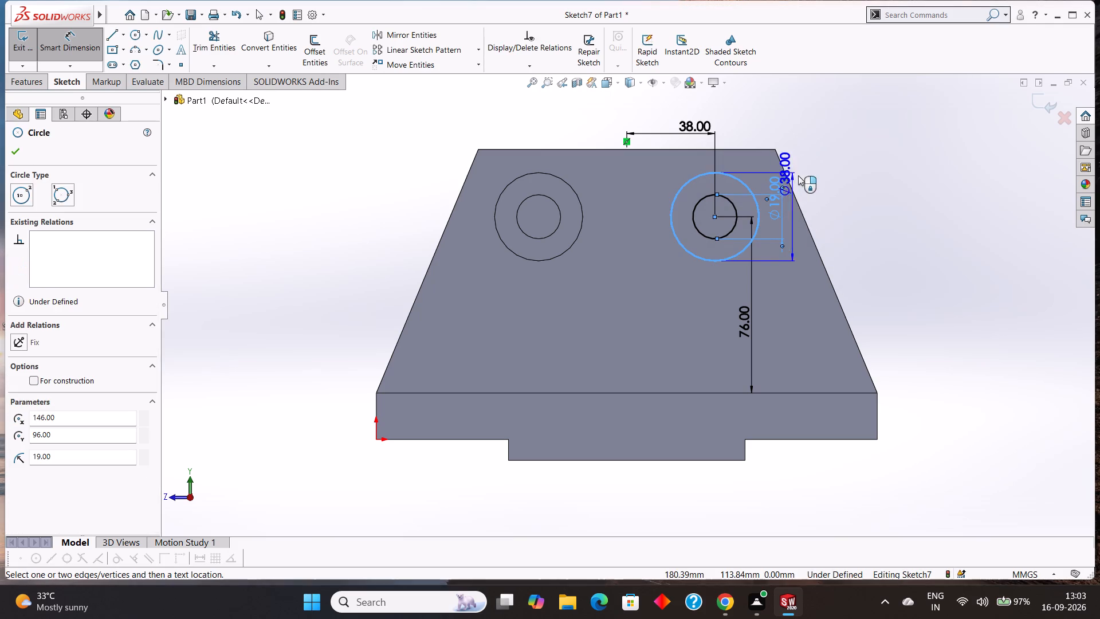
left_click(815, 177)
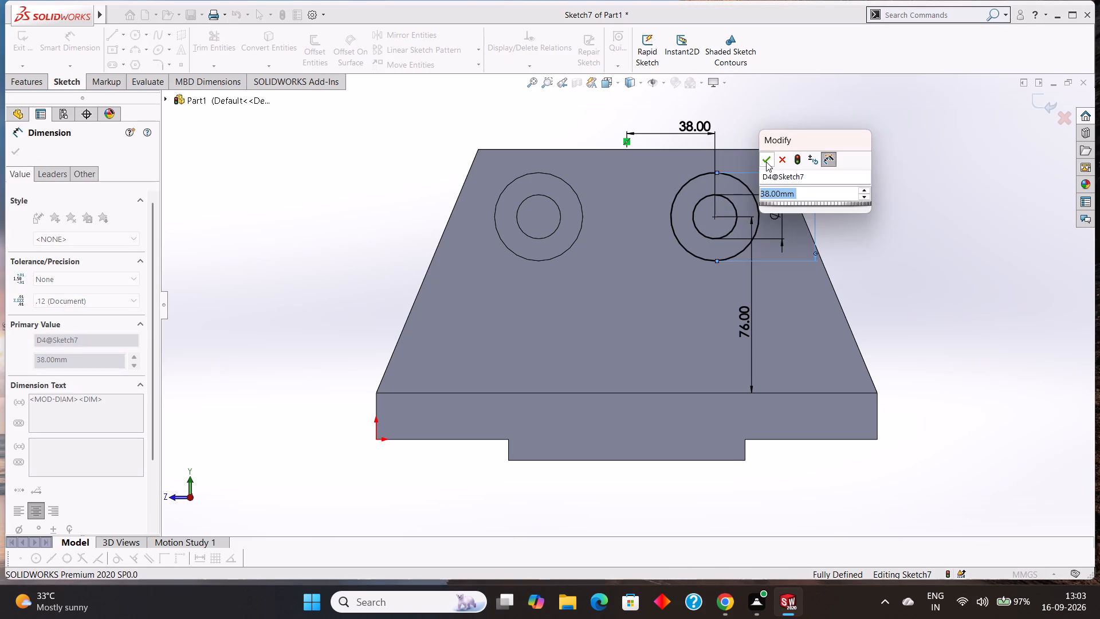
left_click(766, 162)
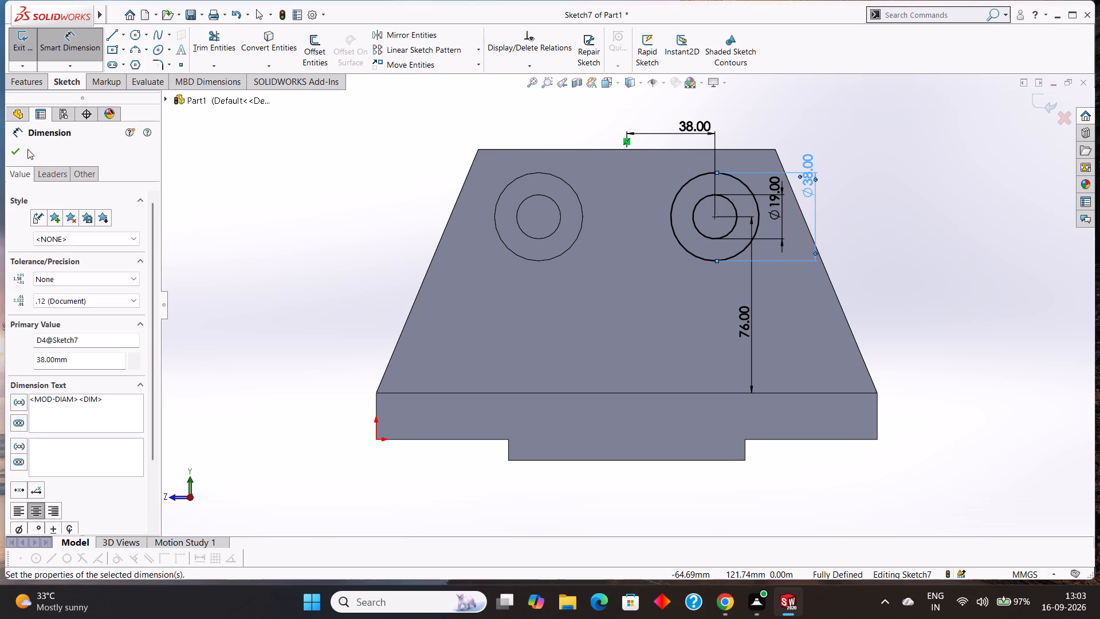
left_click(15, 148)
Extrude the second ring as a 20 mm blind boss merged with the upright.
left_click(37, 86)
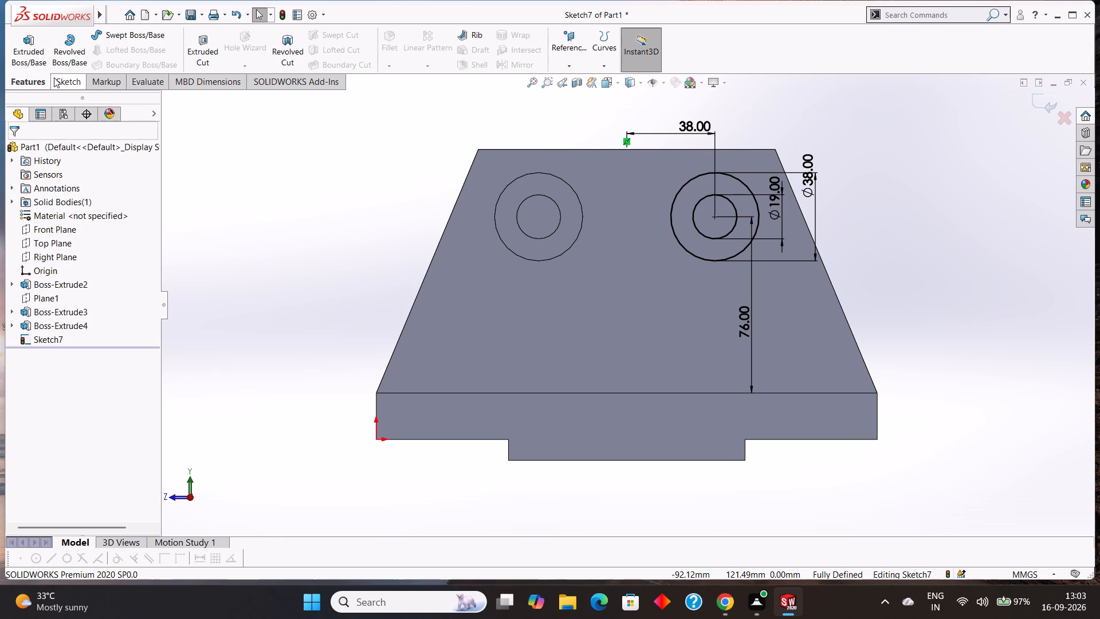
left_click(39, 63)
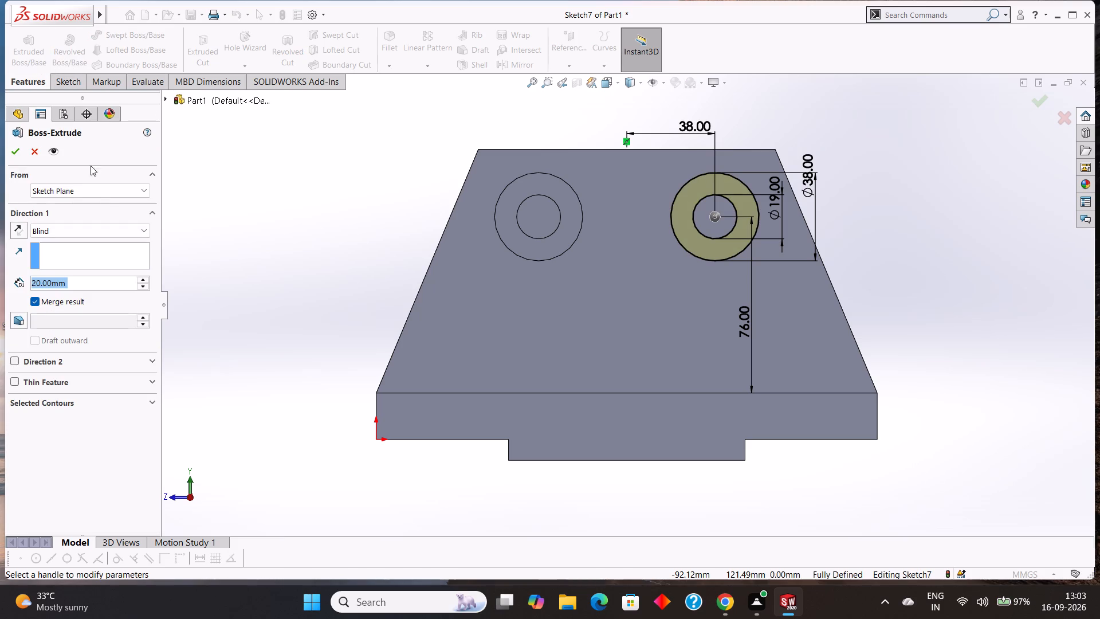
middle_click_drag(970, 167, 946, 210)
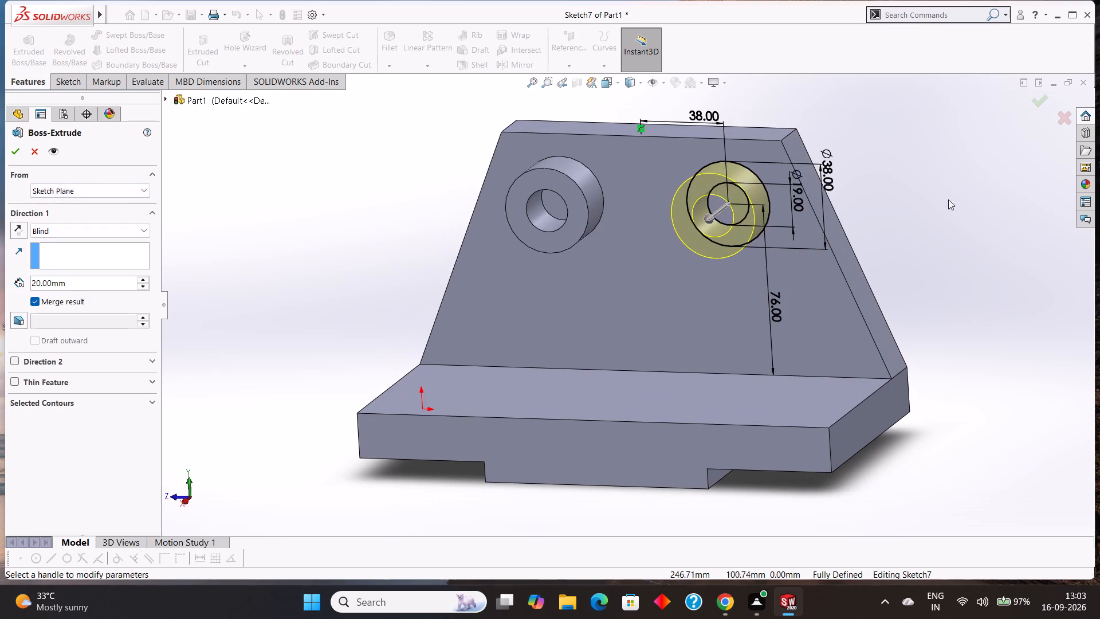
left_click(10, 155)
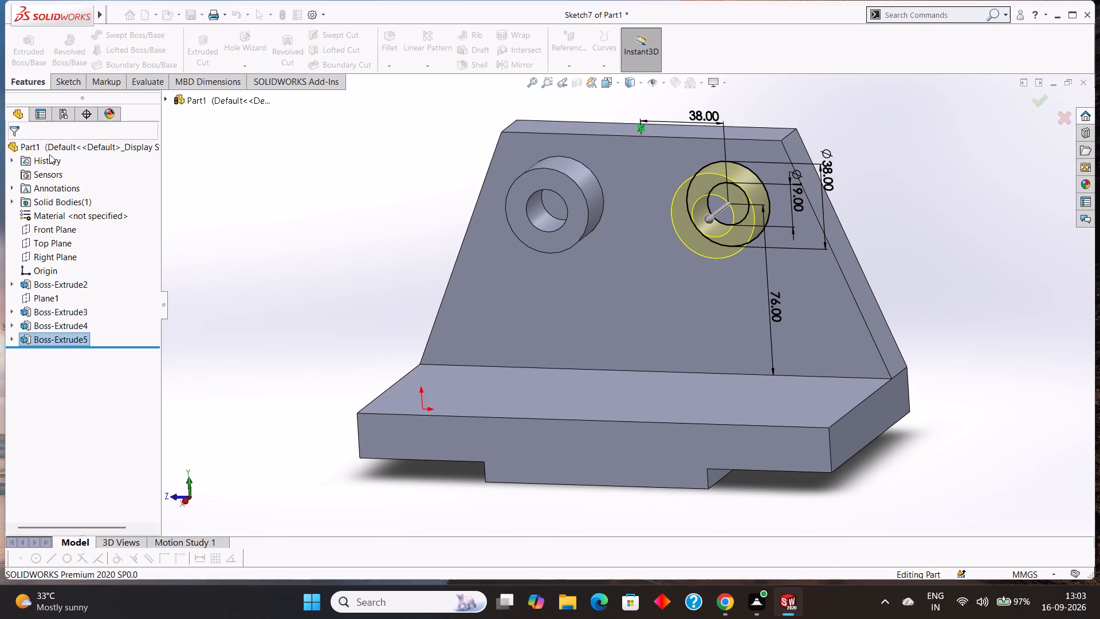
left_click_drag(922, 176, 929, 172)
Start a new sketch on the top face of the base plate.
left_click(632, 383)
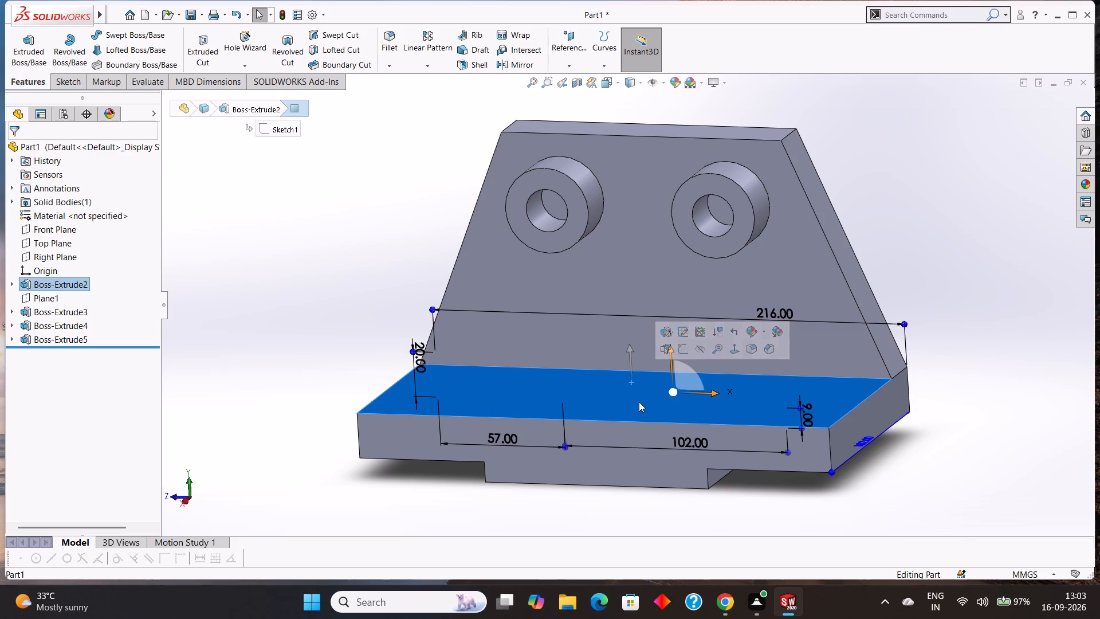
key("ctrl+8")
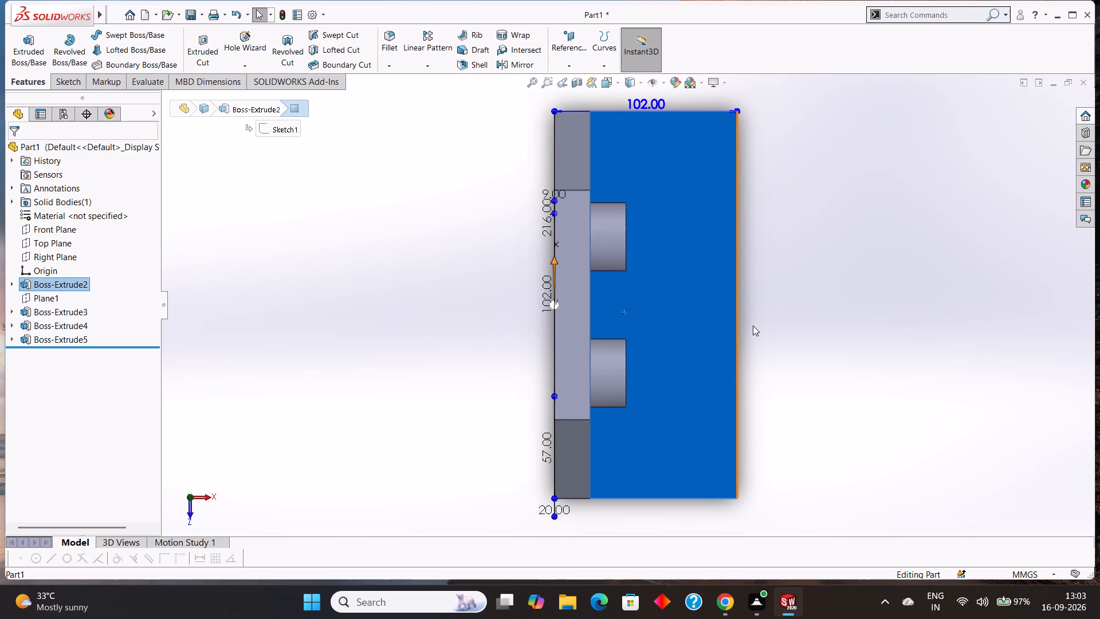
key("Escape")
right_click(645, 237)
left_click(677, 217)
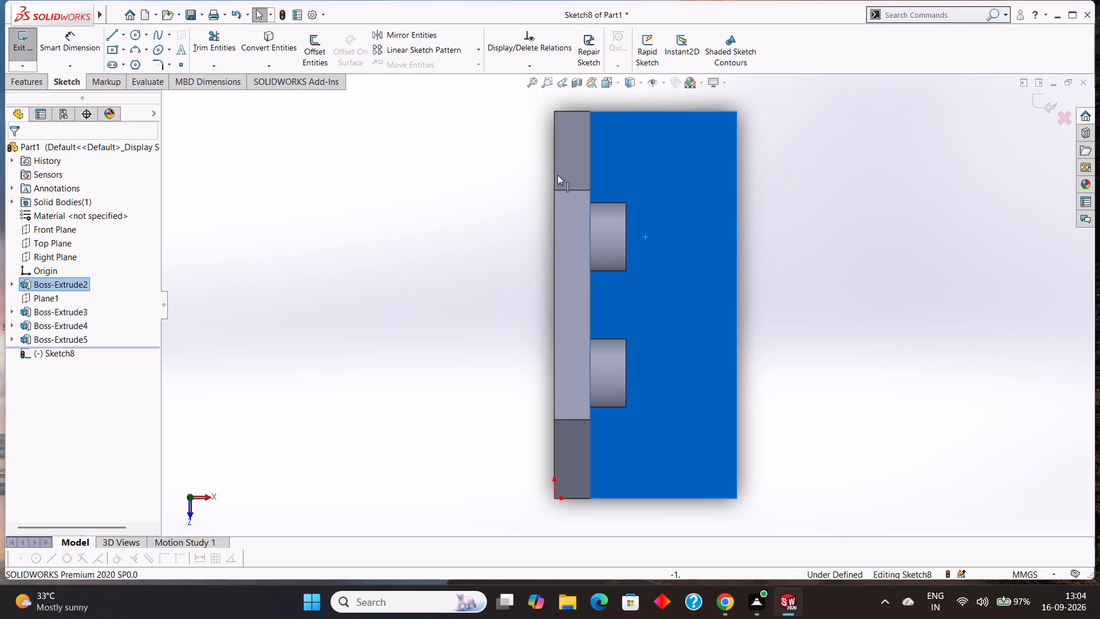
key("Escape")
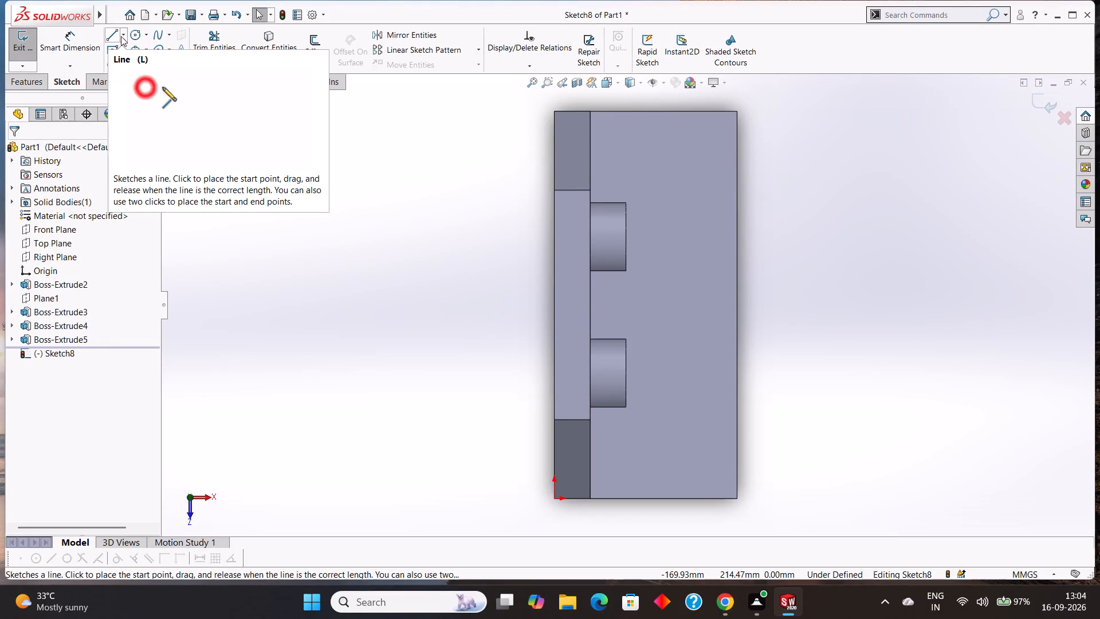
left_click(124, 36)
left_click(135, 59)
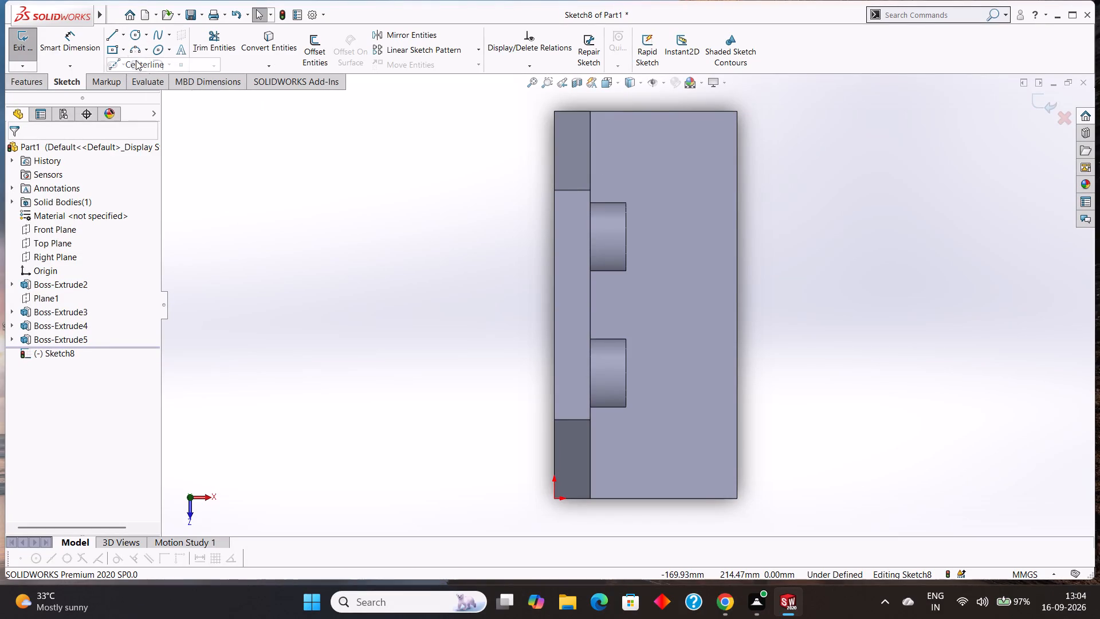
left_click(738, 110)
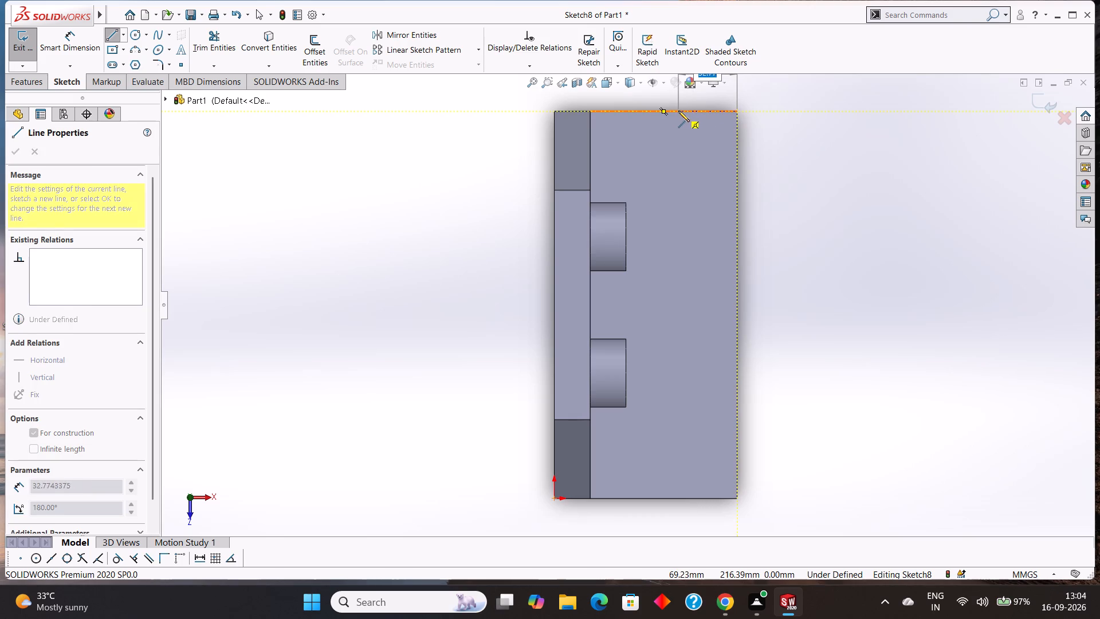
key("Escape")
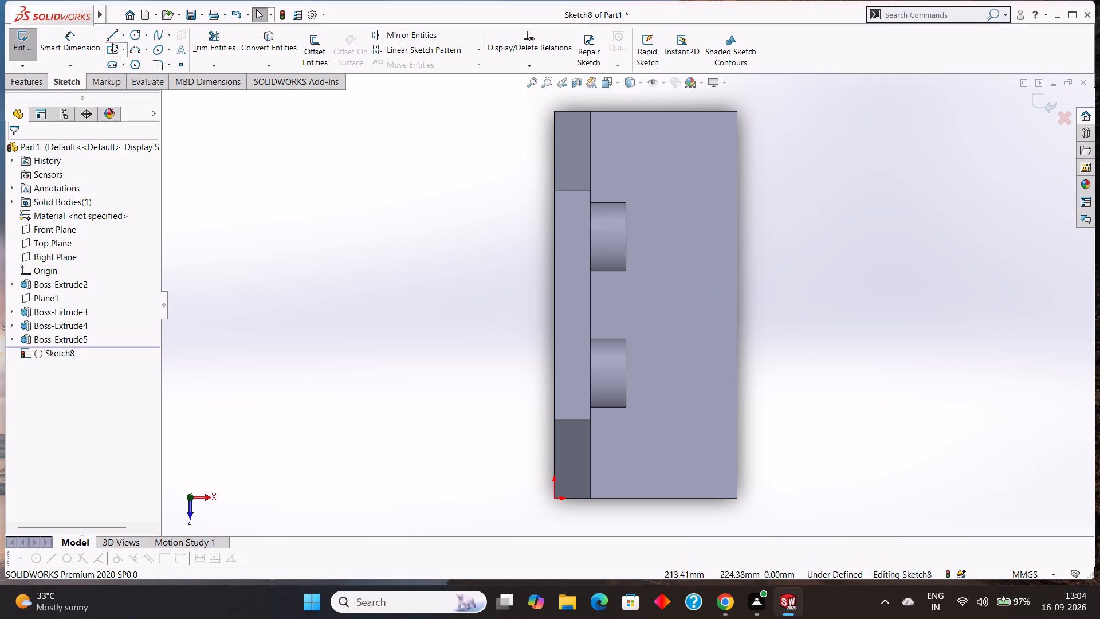
Draw connected centrelines from the base's outer long edge midpoint: 79.5 mm along it away from the origin, 29 mm inward, then 187.5 mm to the opposite end.
left_click(125, 35)
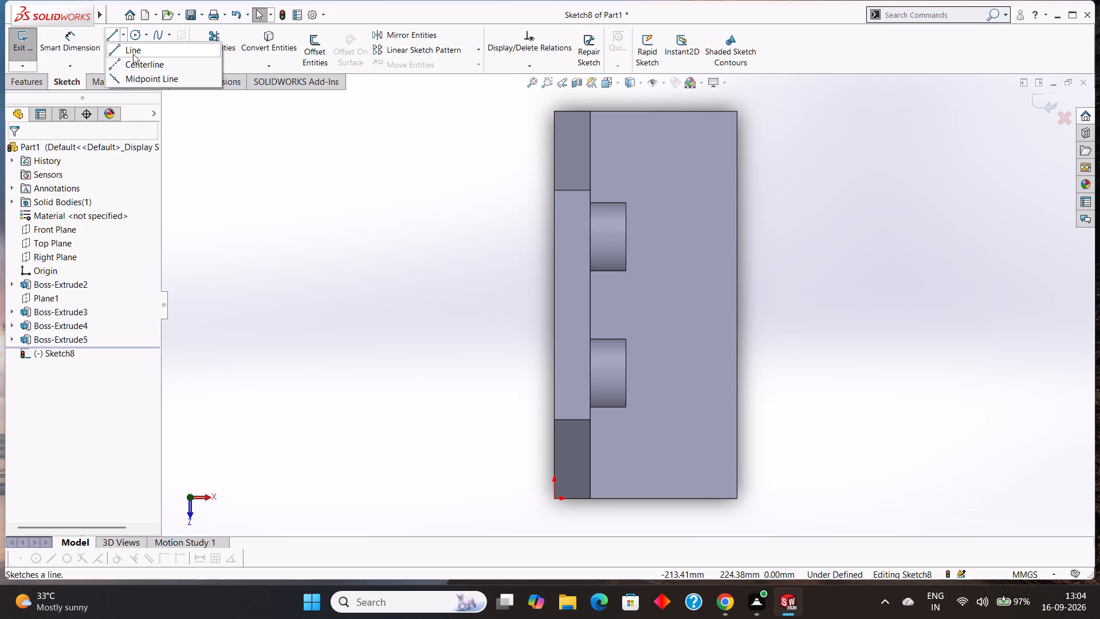
left_click(136, 60)
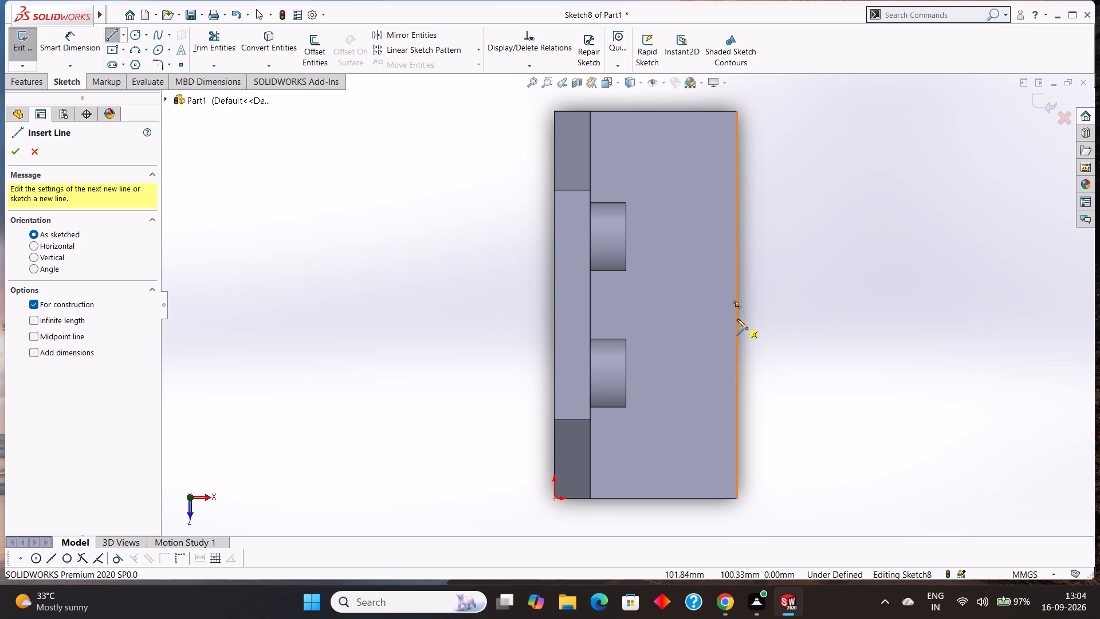
left_click(737, 304)
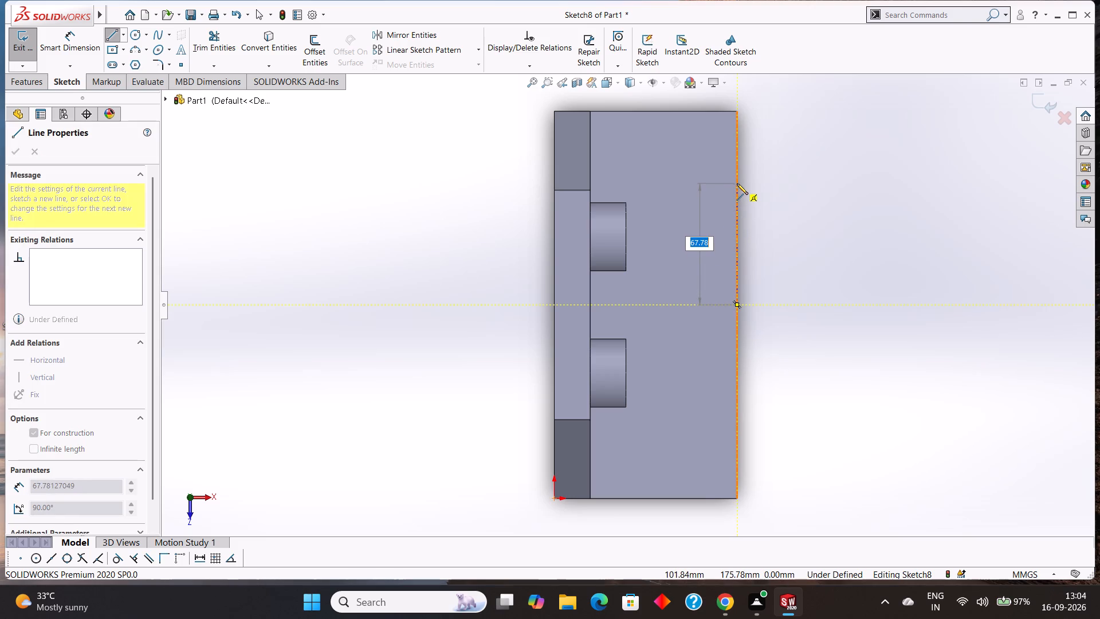
type("79.5")
key("Return")
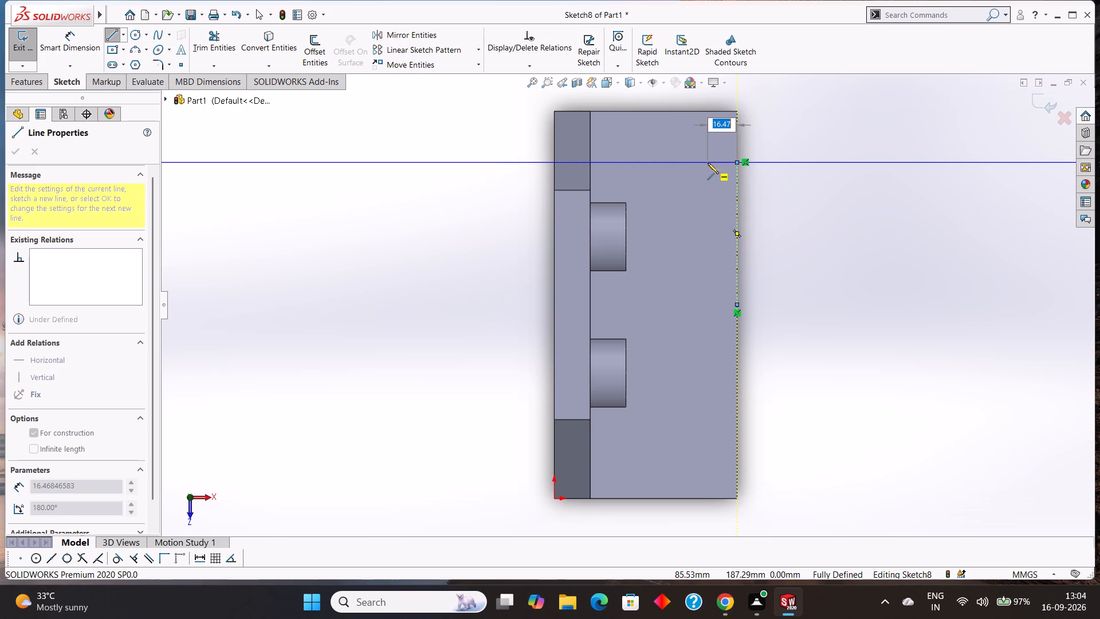
key("2")
key("9")
key("Return")
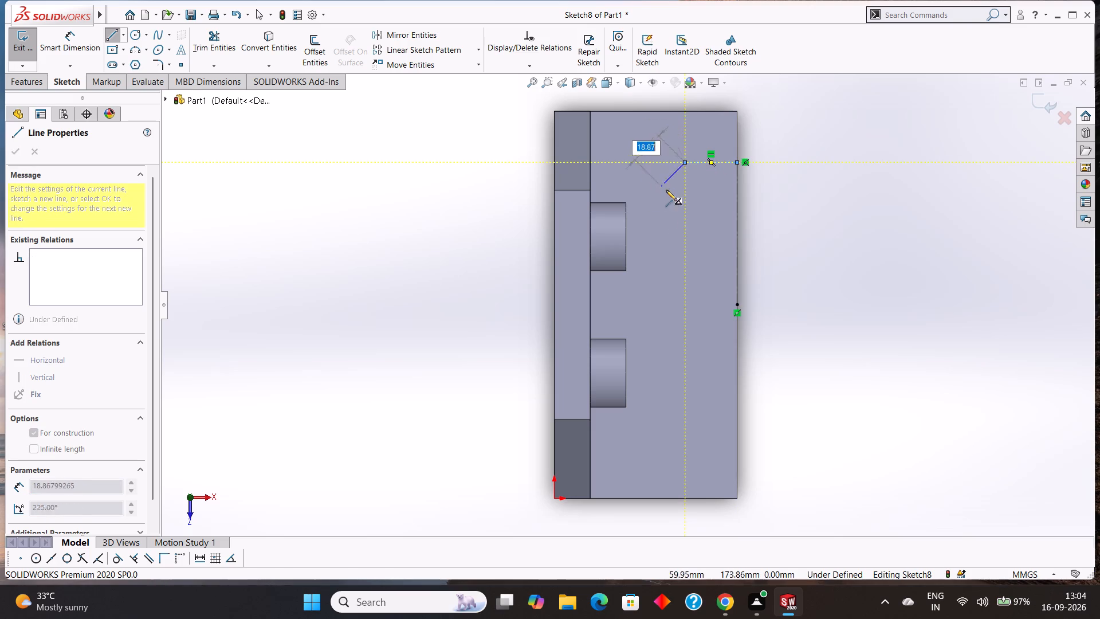
left_click(685, 499)
right_click(696, 398)
left_click(725, 402)
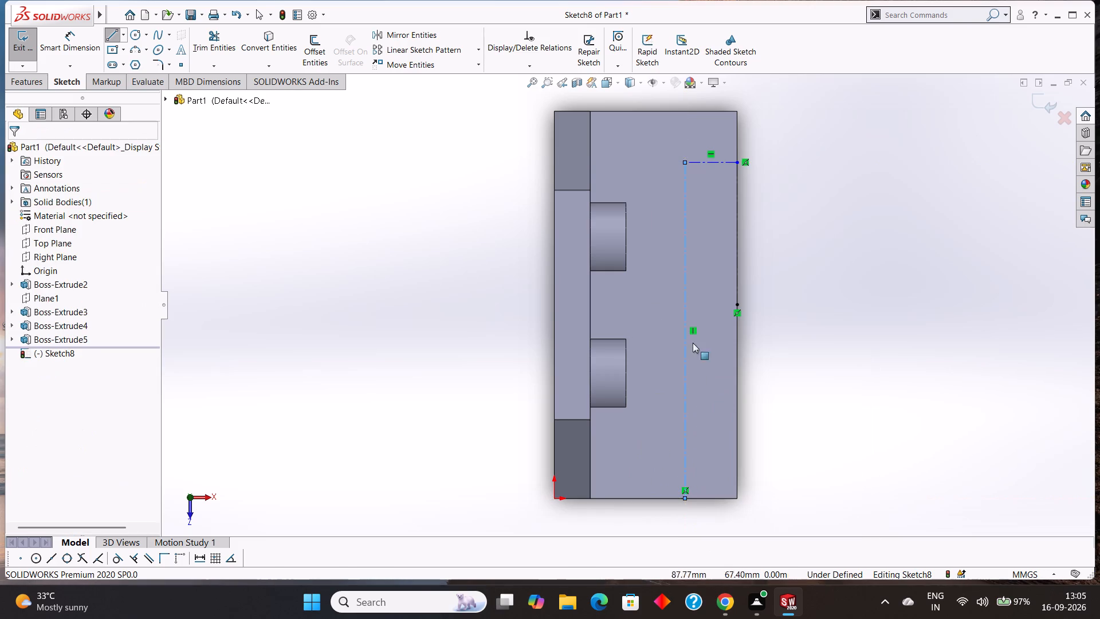
Draw connected centrelines from the base's outer long edge midpoint: 79.5 mm along it toward the origin end, then 29 mm inward to the long centreline.
left_click(121, 35)
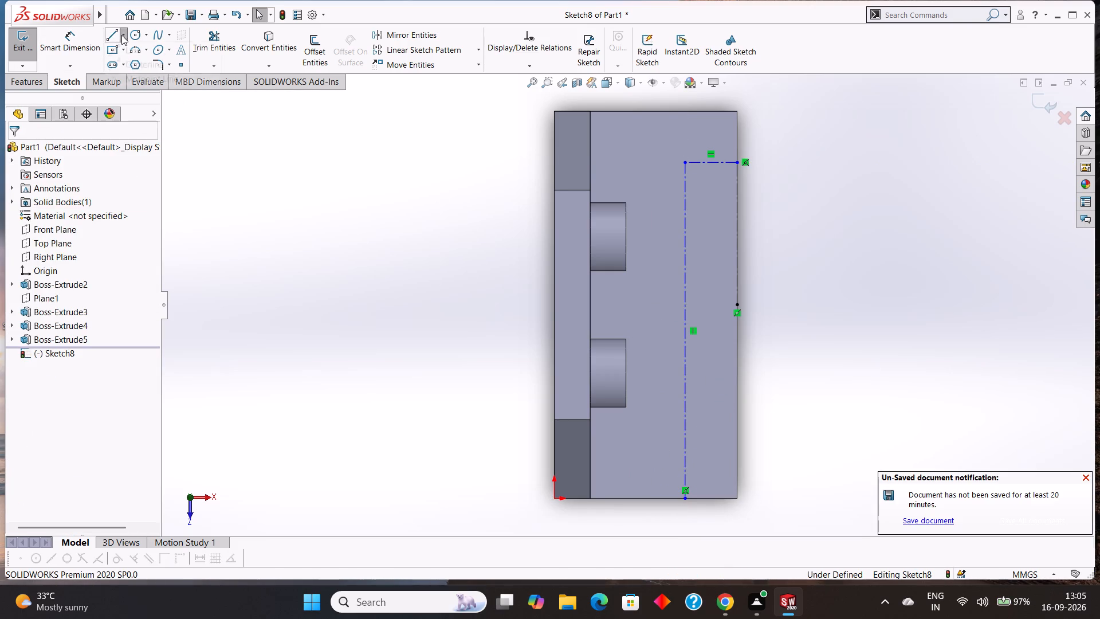
left_click(137, 61)
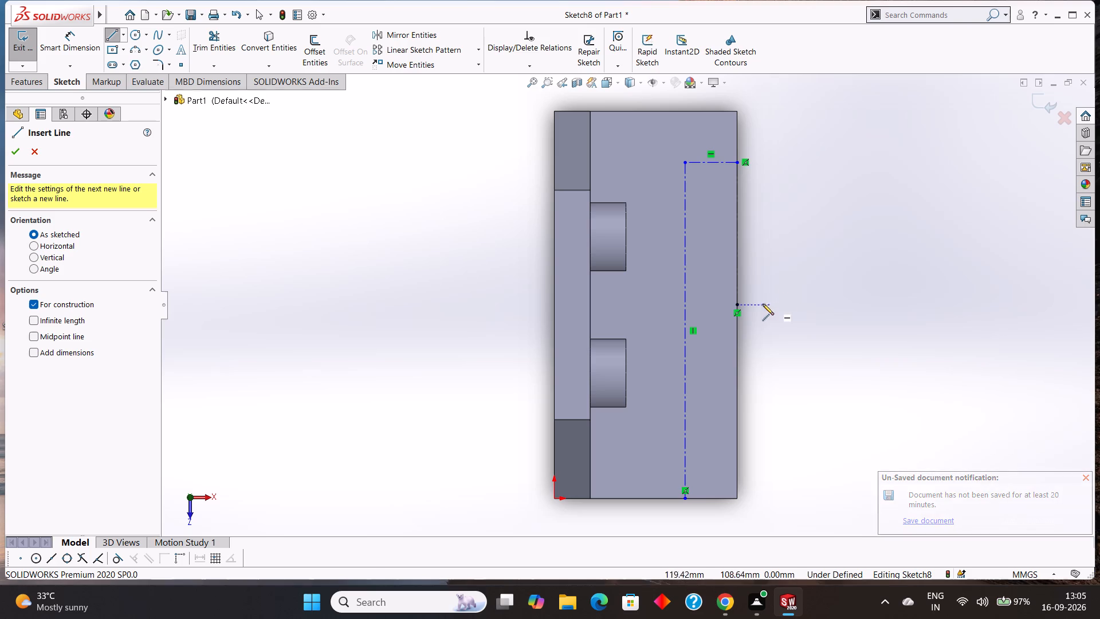
left_click(736, 304)
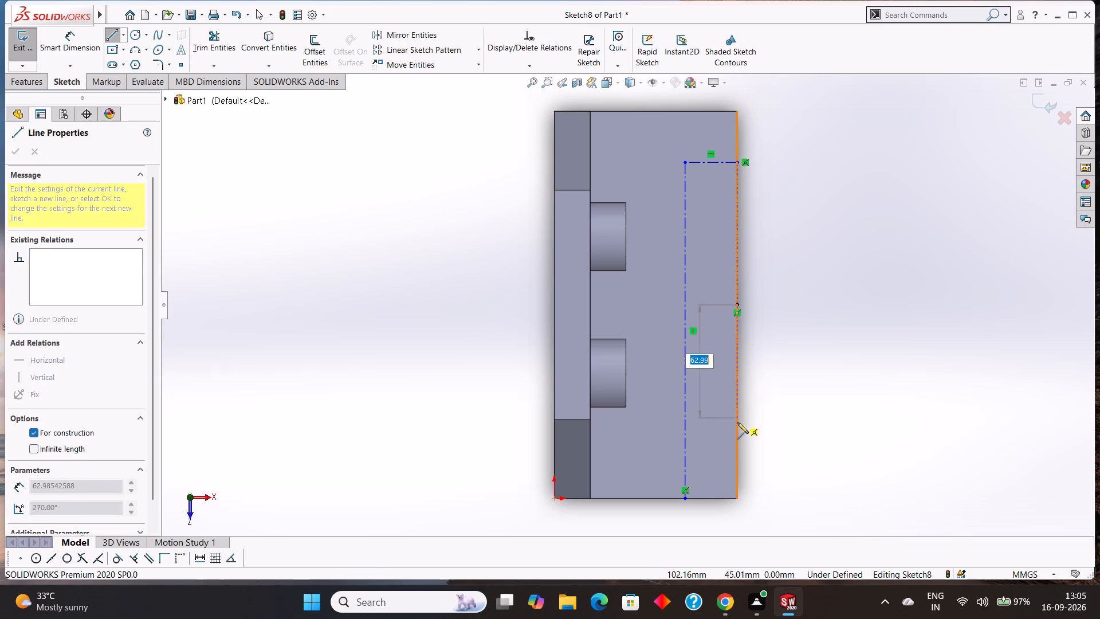
type("79.5")
key("Return")
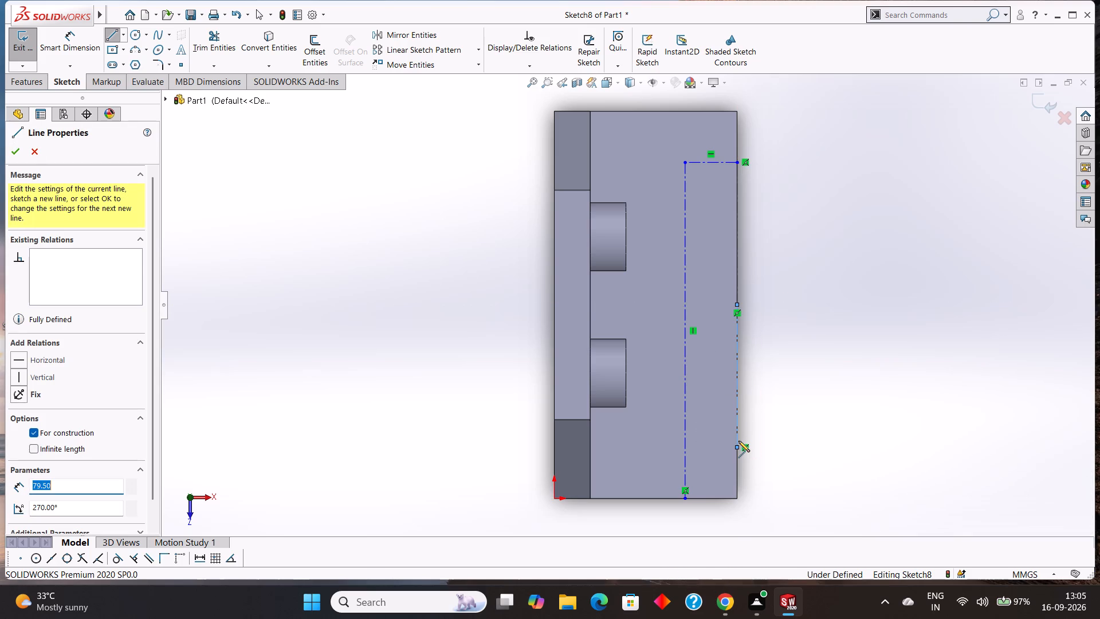
left_click(685, 450)
right_click(713, 470)
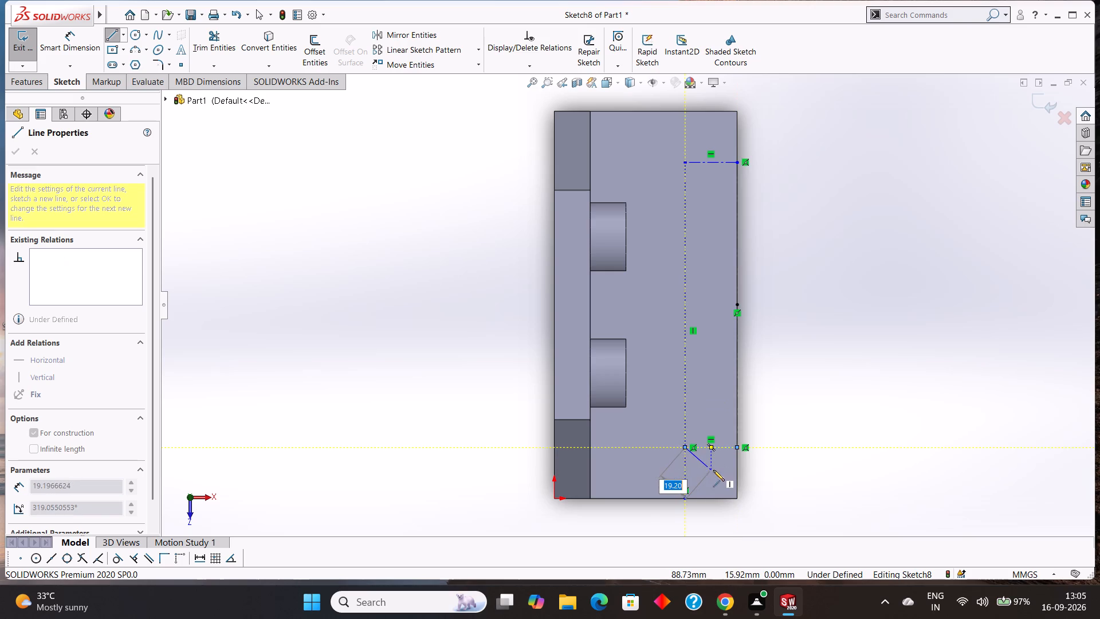
left_click(740, 473)
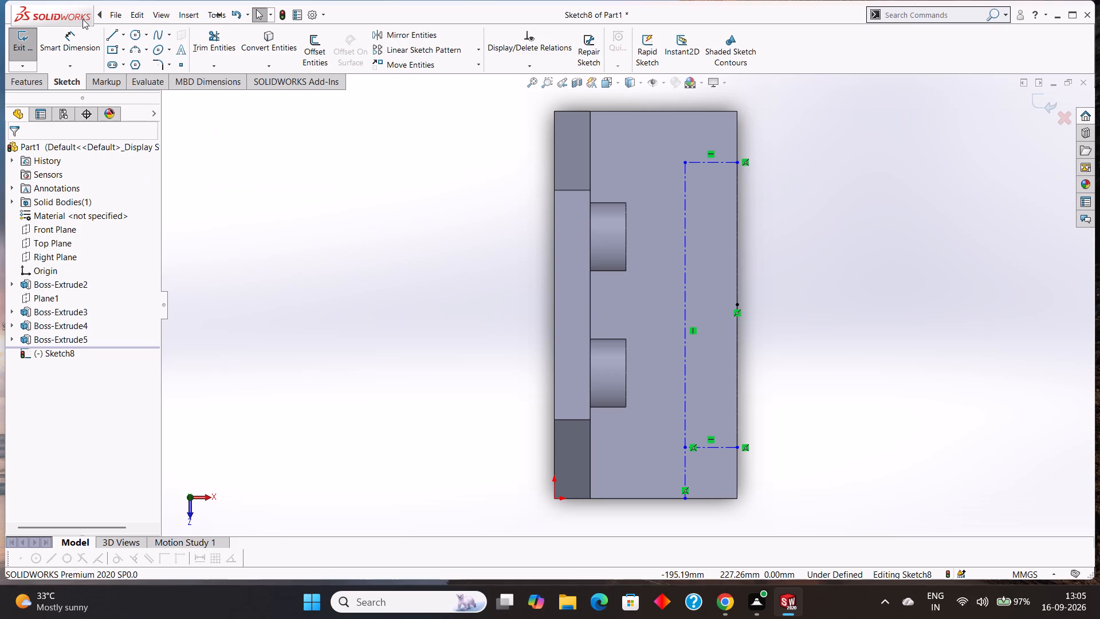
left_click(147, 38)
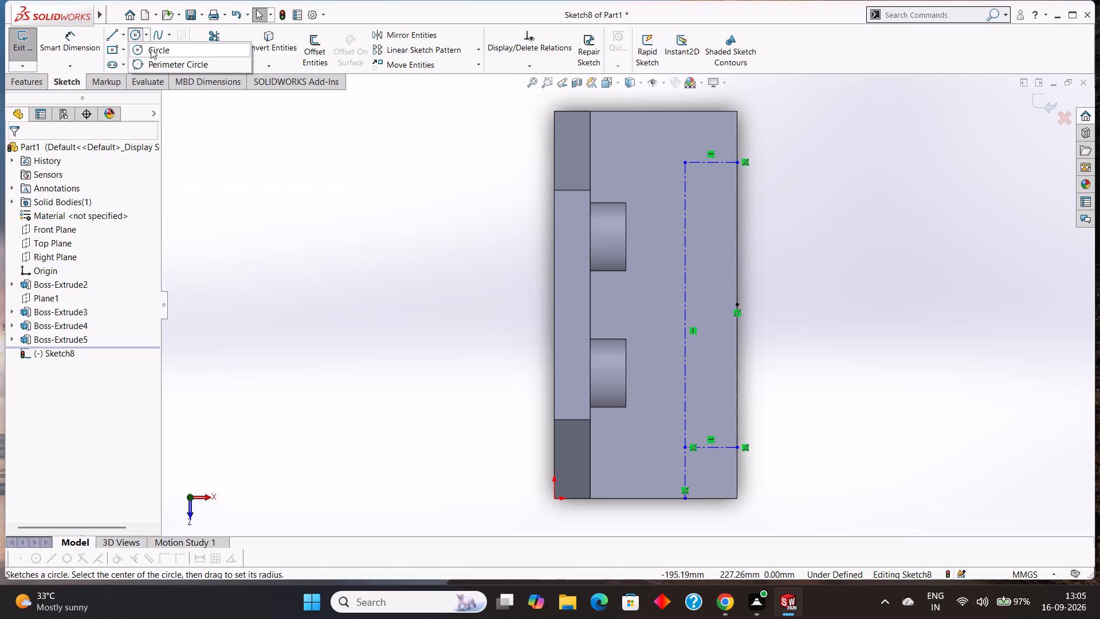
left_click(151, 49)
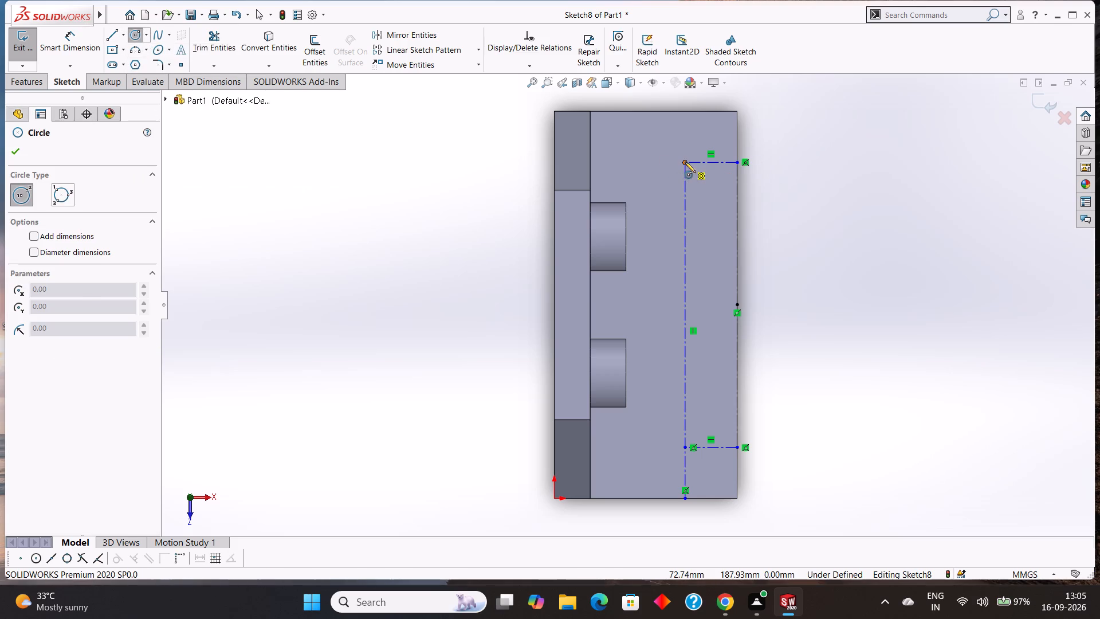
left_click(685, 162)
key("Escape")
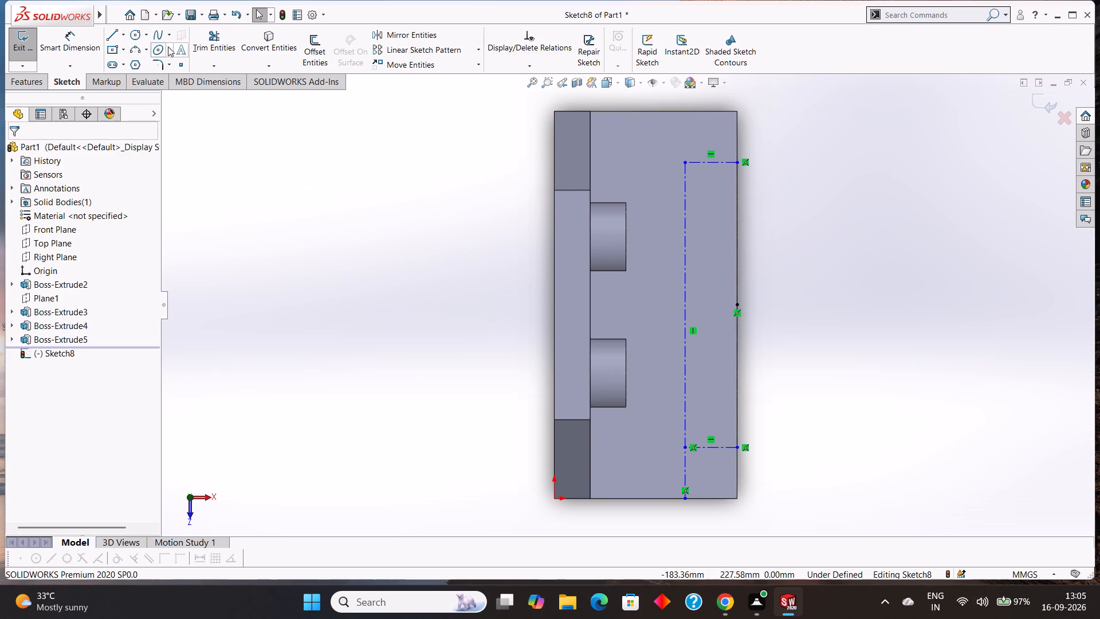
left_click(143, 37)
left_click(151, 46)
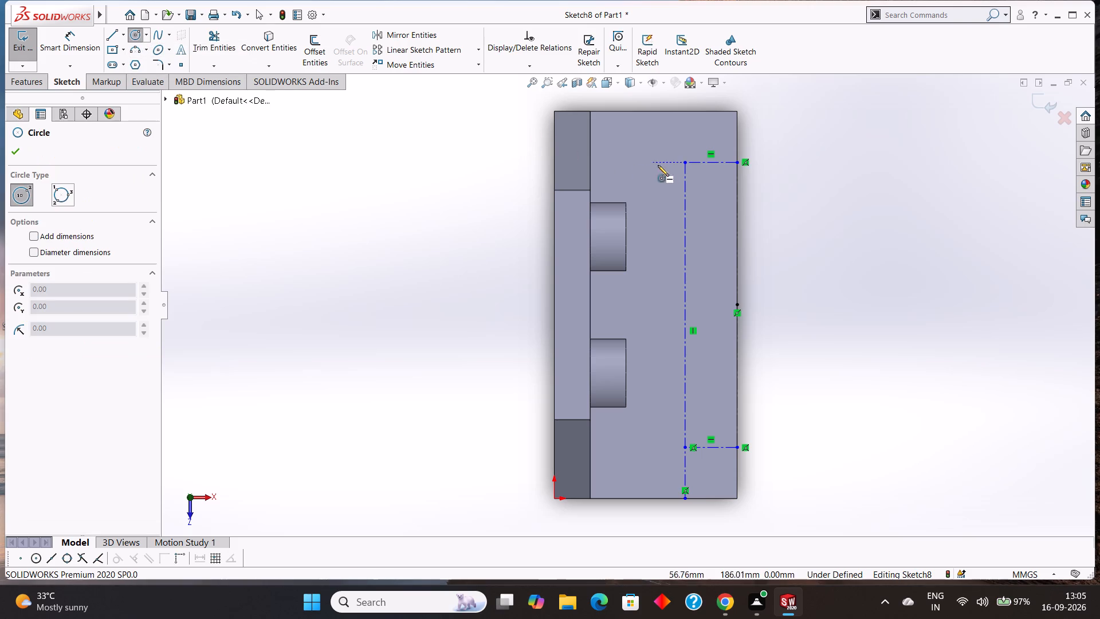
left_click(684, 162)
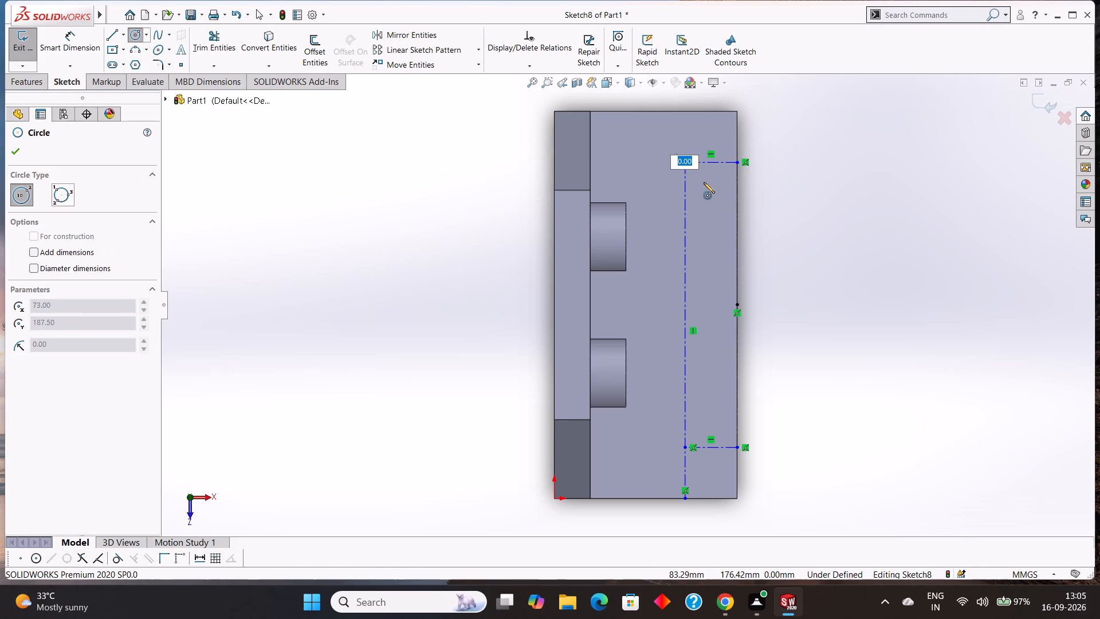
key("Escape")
Sketch a 19 mm radius circle centred on the centreline corner farthest from the origin.
left_click(131, 40)
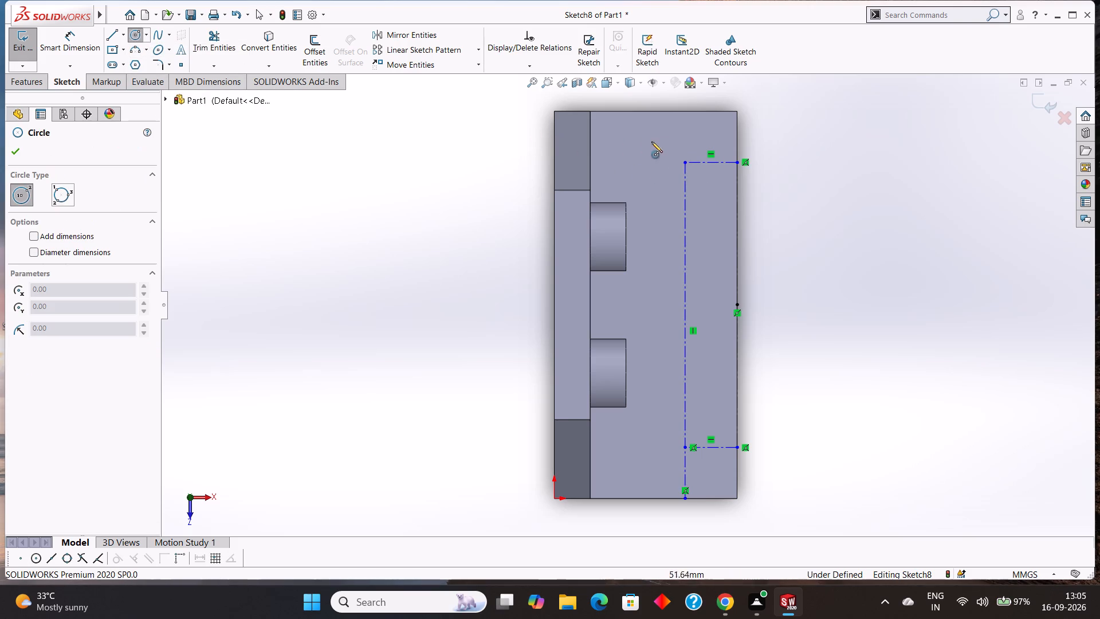
left_click(683, 163)
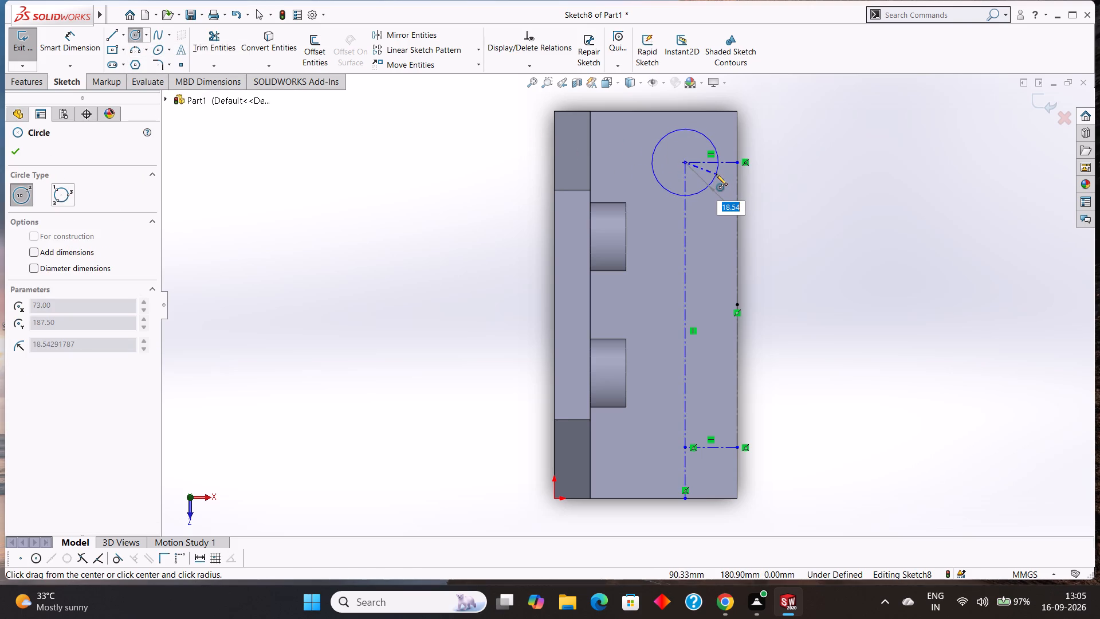
type("19")
key("Return")
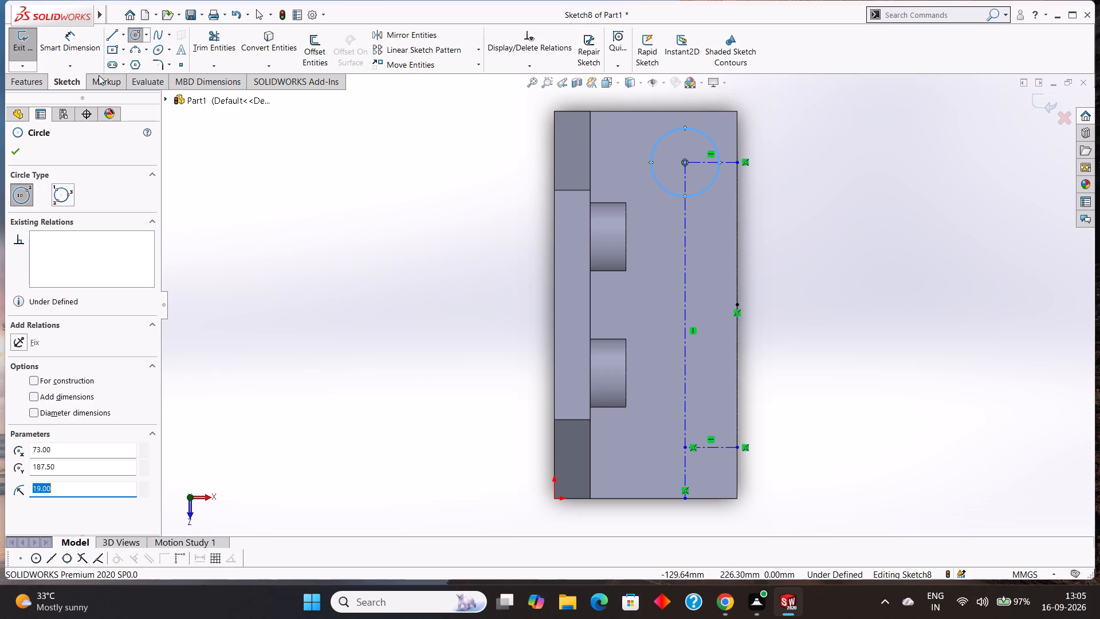
left_click(15, 150)
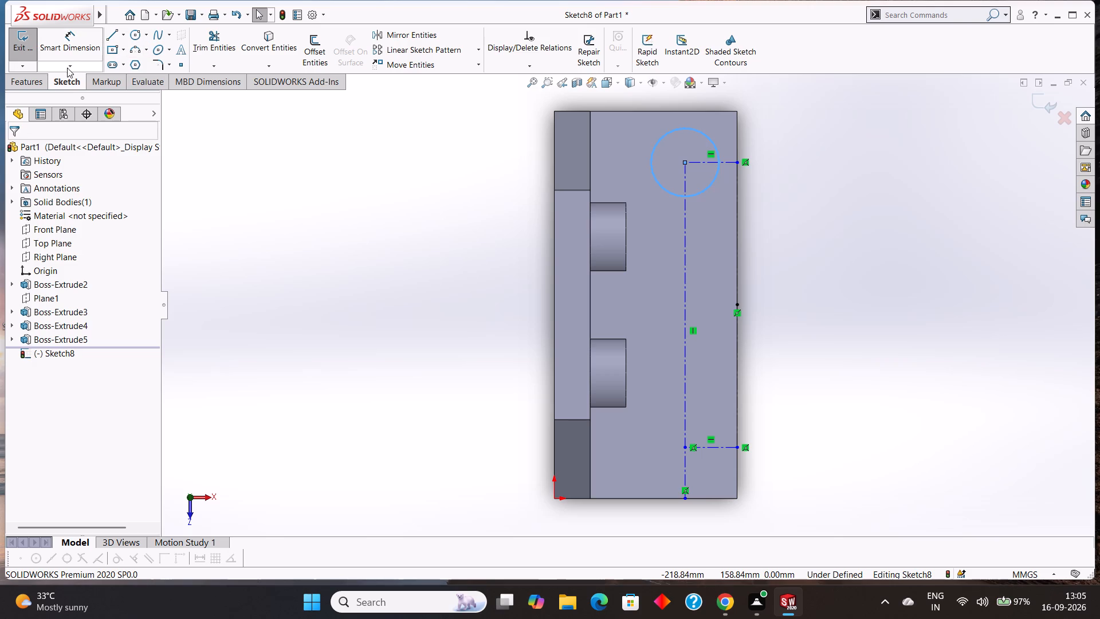
Cut the circle into the base plate as a blind Extruded Cut 9 mm deep.
left_click(37, 85)
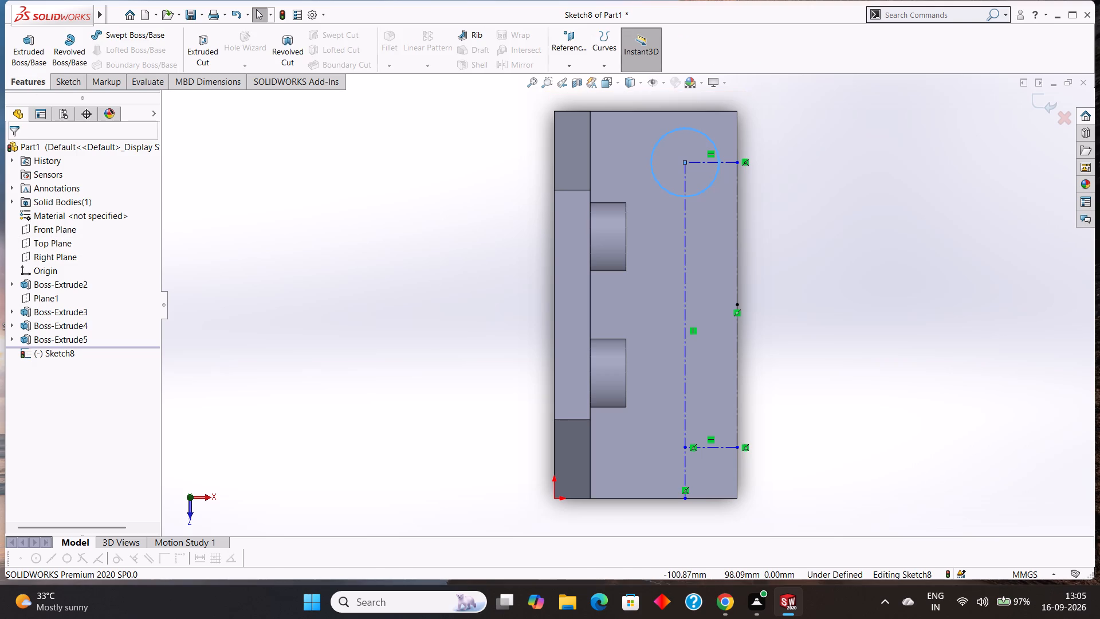
left_click(194, 54)
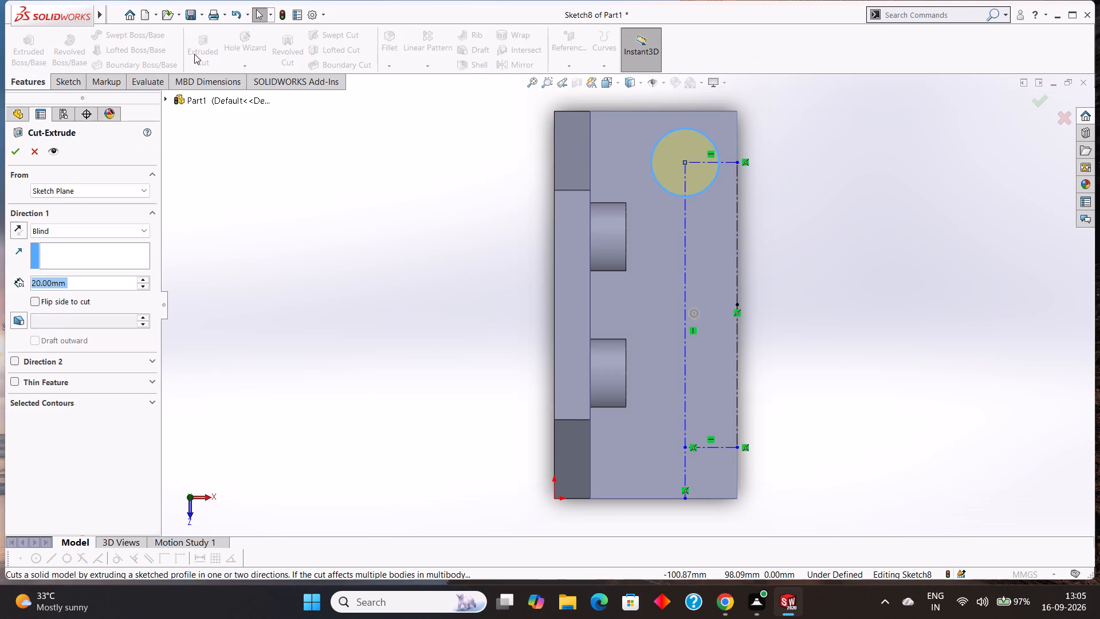
middle_click_drag(810, 347, 798, 242)
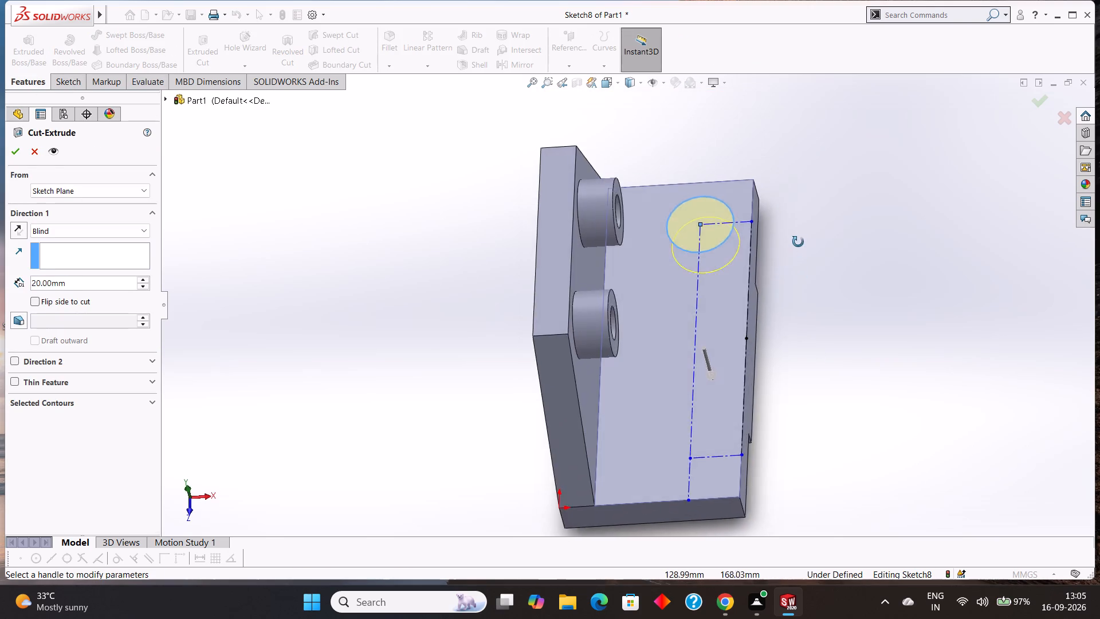
middle_click_drag(798, 242, 811, 230)
left_click_drag(108, 283, 54, 283)
key("9")
key("Return")
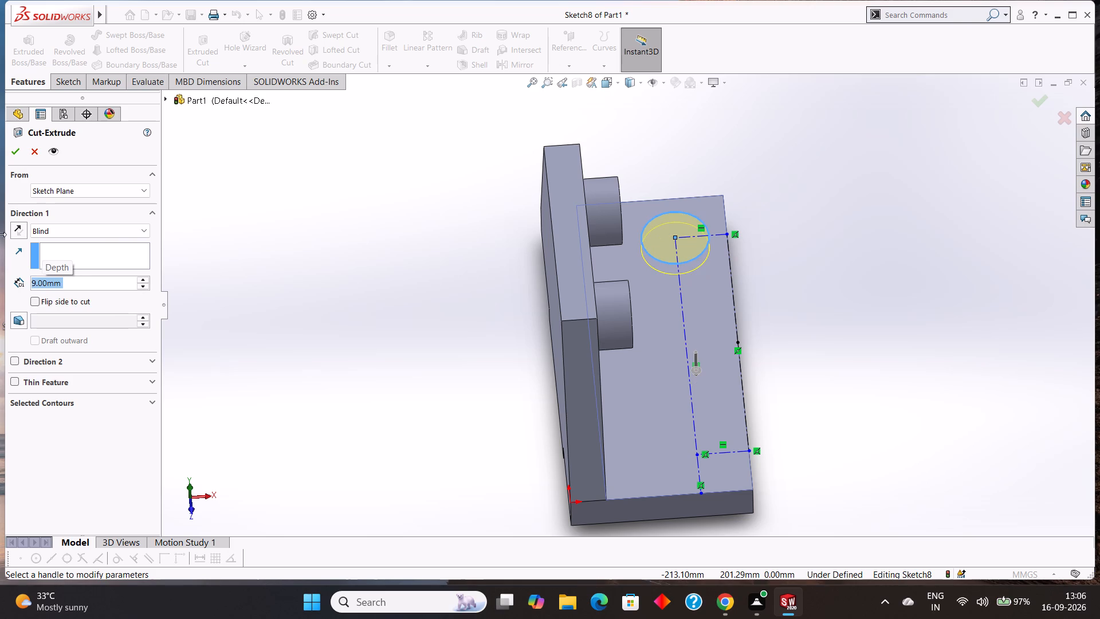
left_click(20, 152)
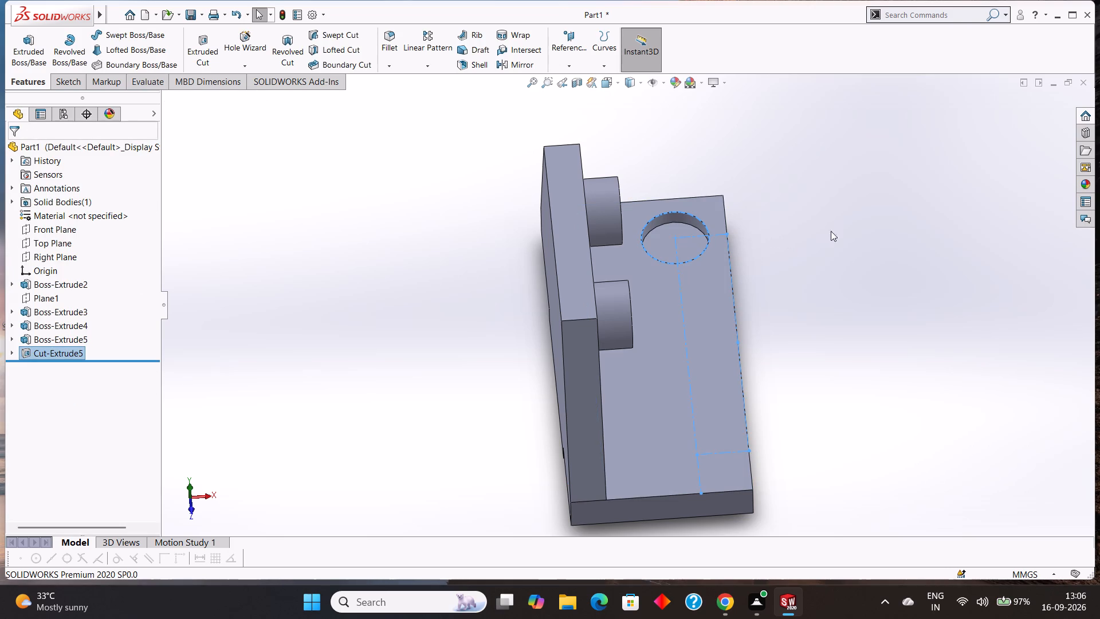
left_click(839, 231)
Start a new sketch on the floor of the circular recess, viewed normal to it.
left_click(674, 233)
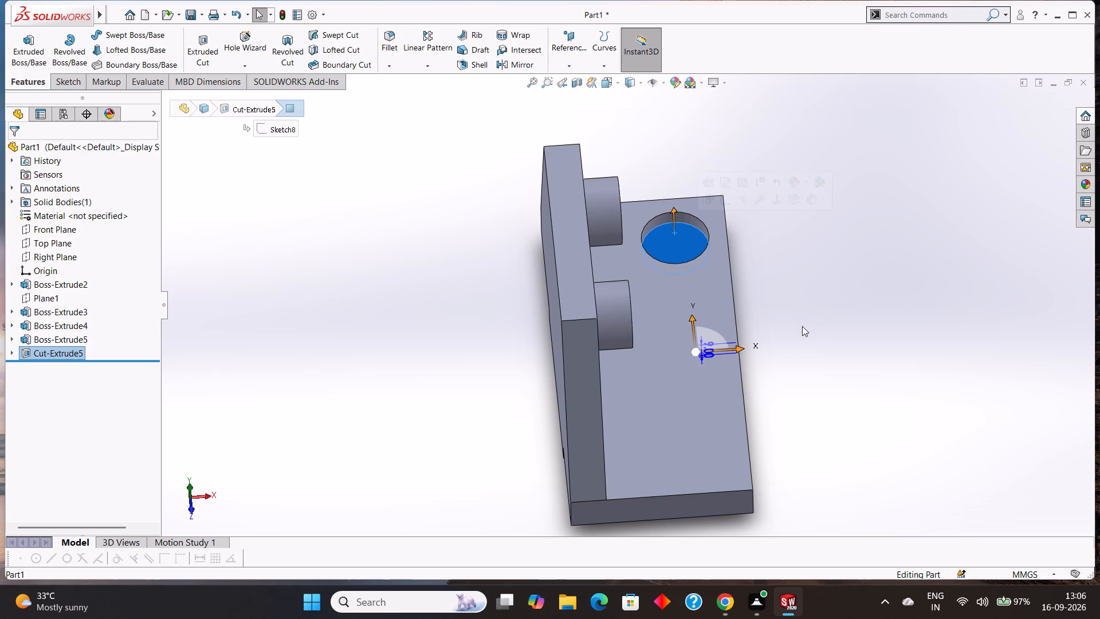
key("ctrl+8")
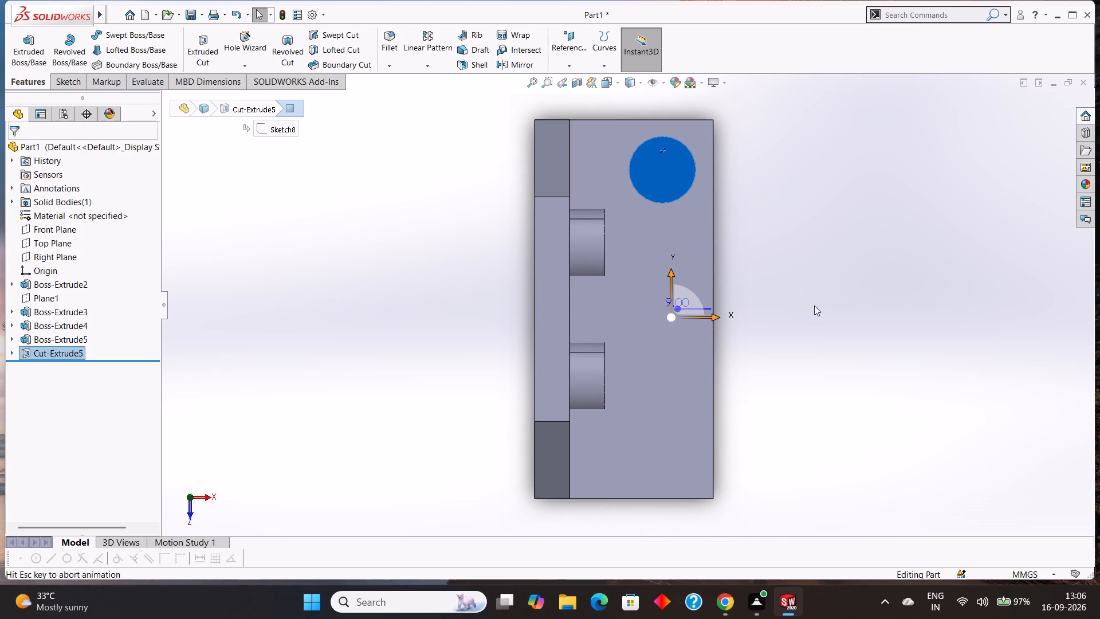
left_click(659, 164)
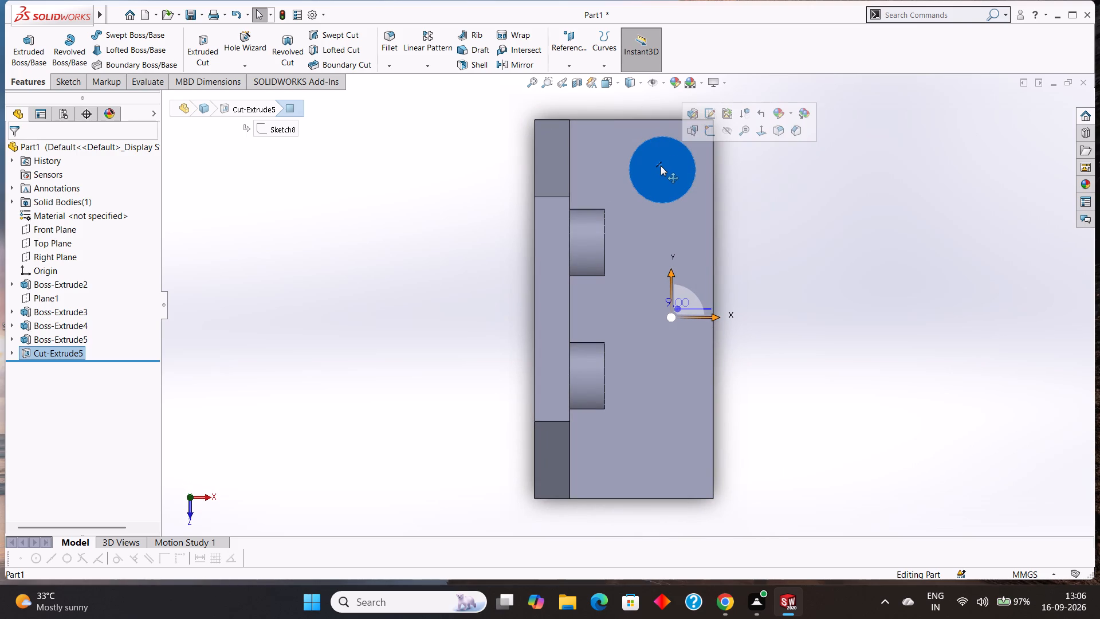
right_click(670, 156)
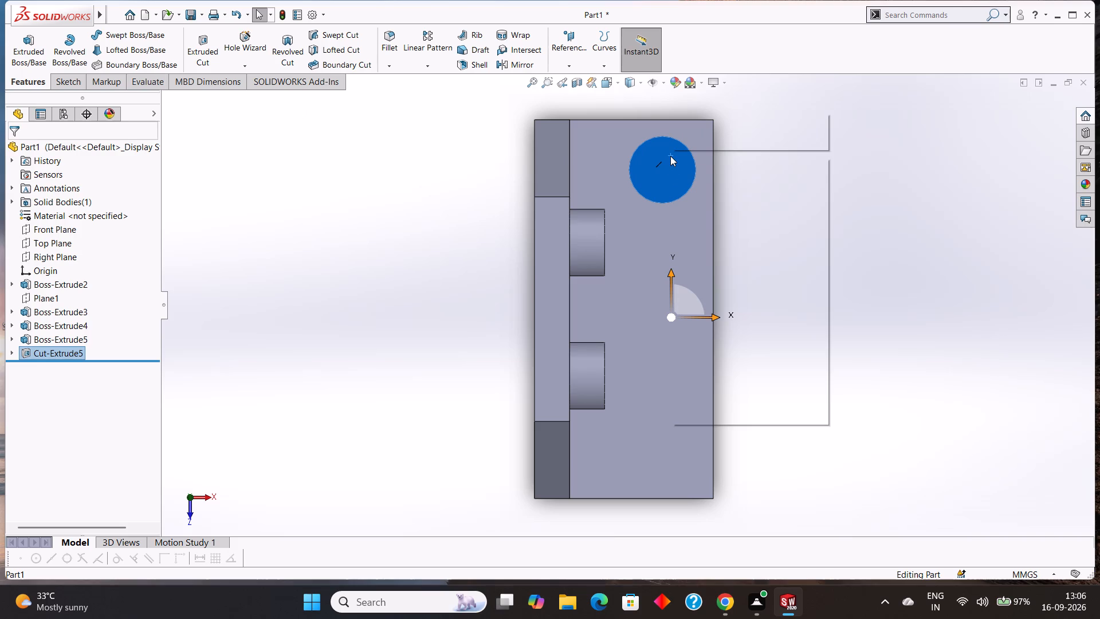
left_click(700, 138)
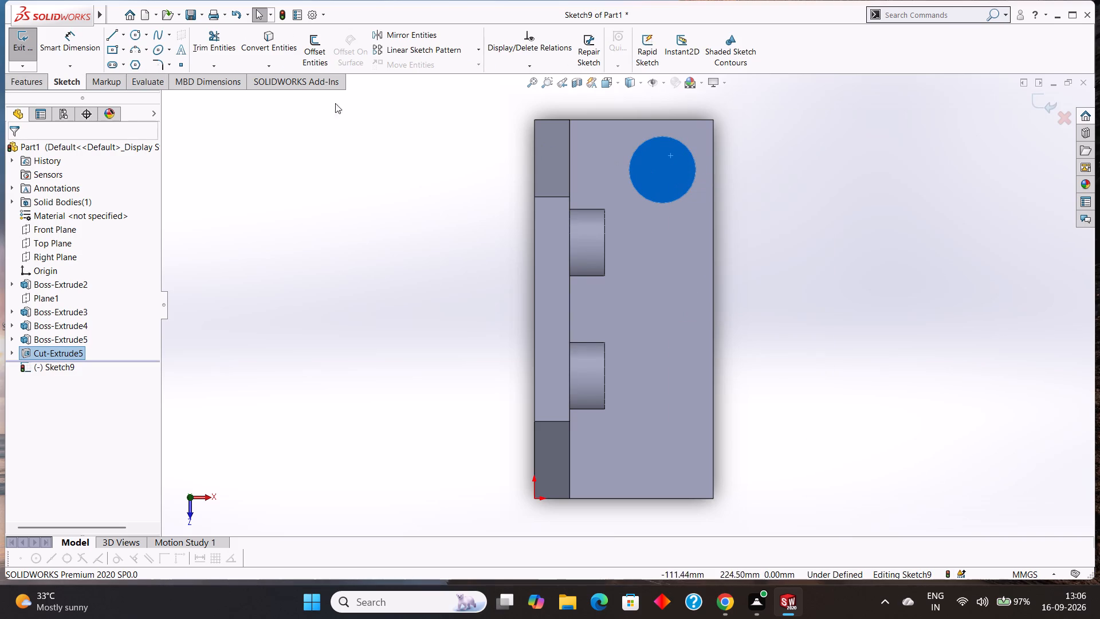
key("Escape")
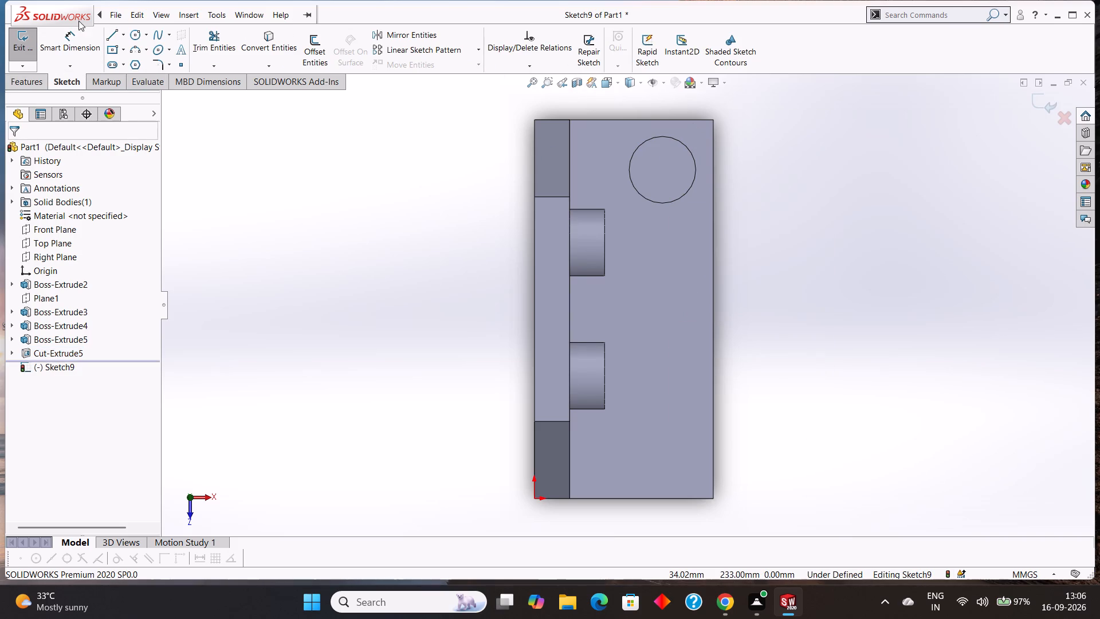
Sketch a 9.5 mm radius circle on the recess floor, concentric with the recess.
left_click(653, 152)
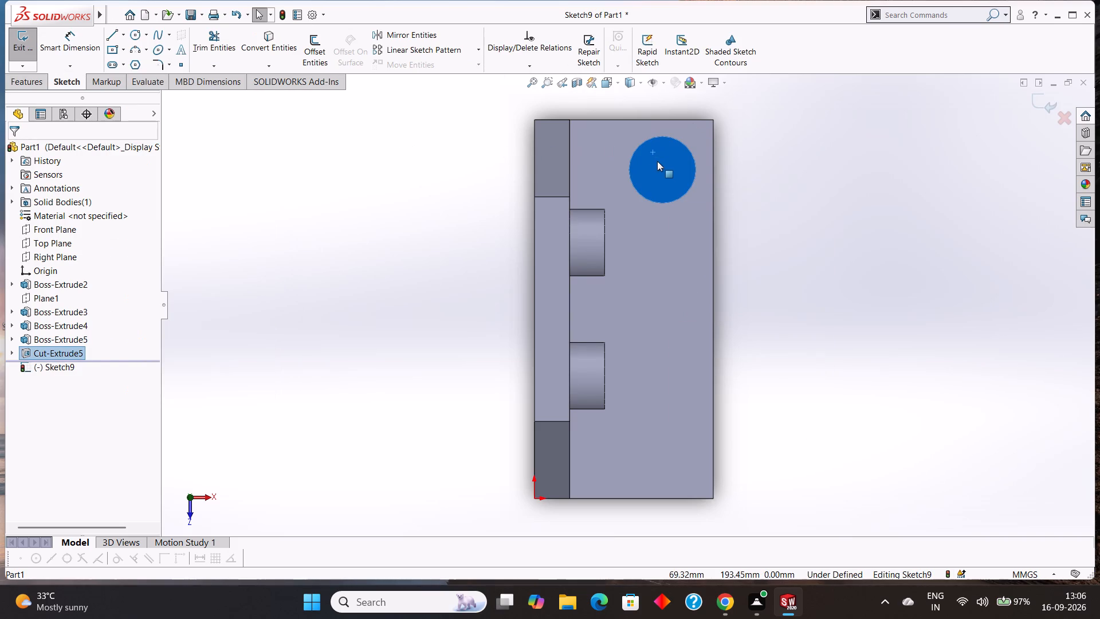
middle_click_drag(816, 228, 815, 166)
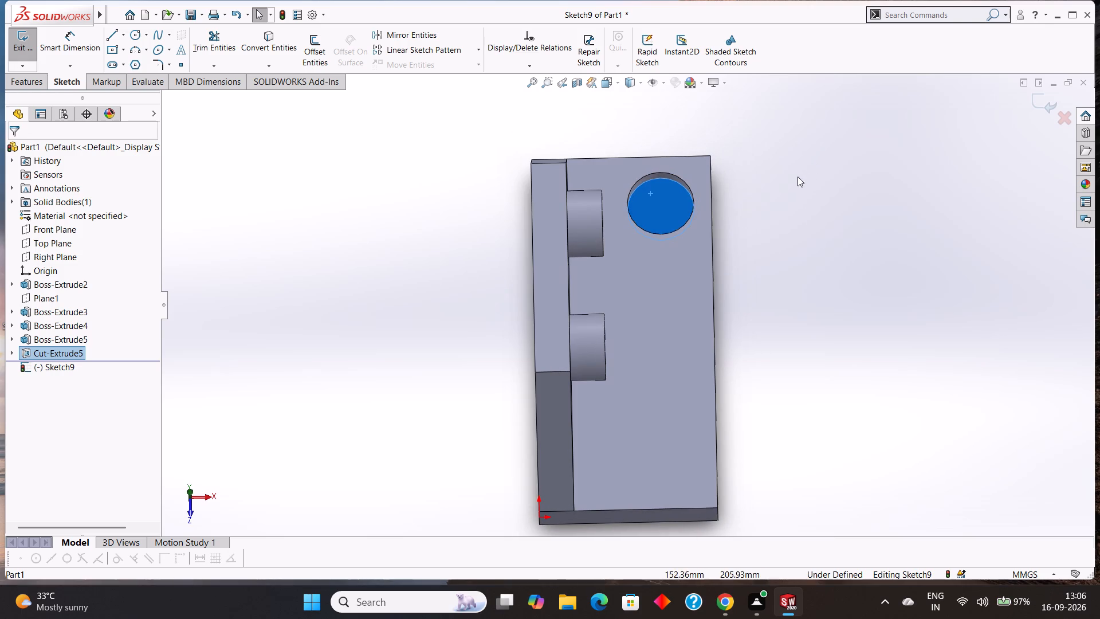
key("Escape")
left_click(653, 197)
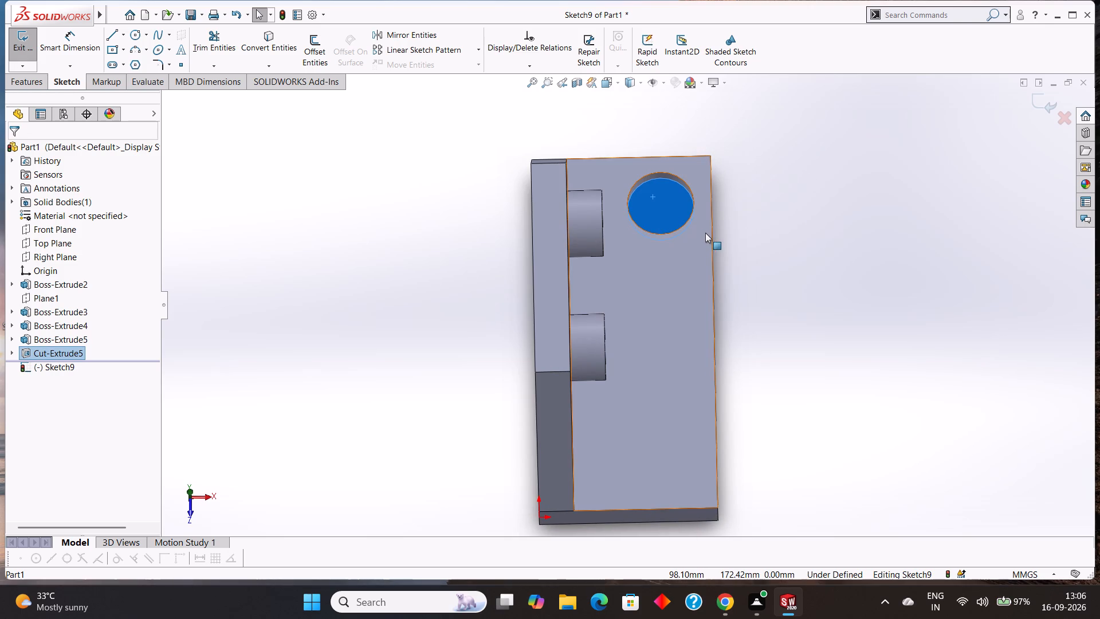
key("ctrl+8")
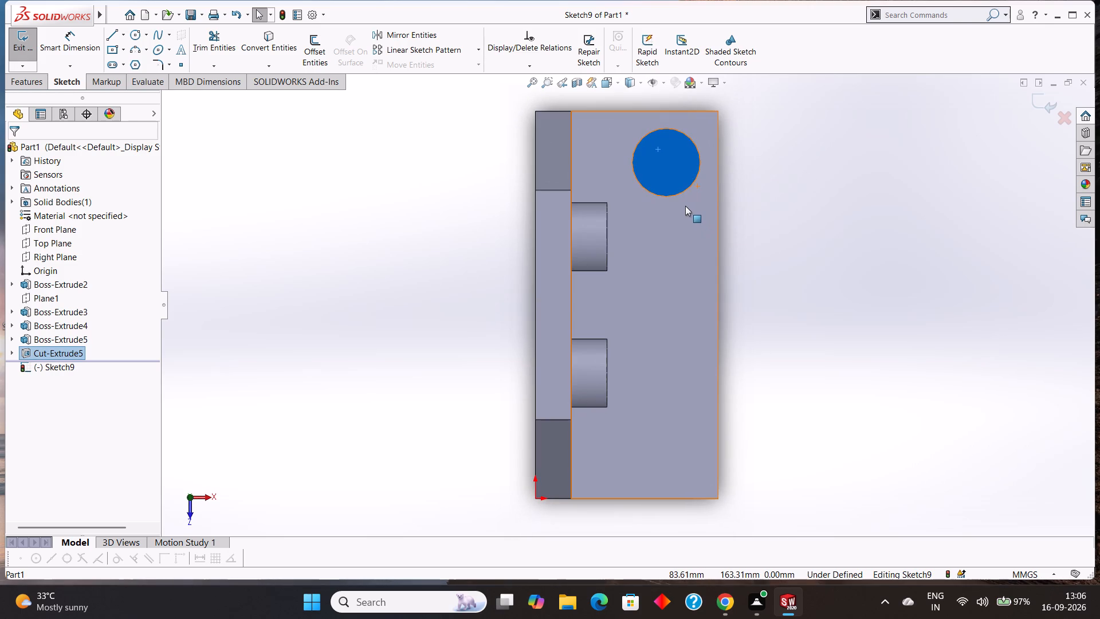
key("Escape")
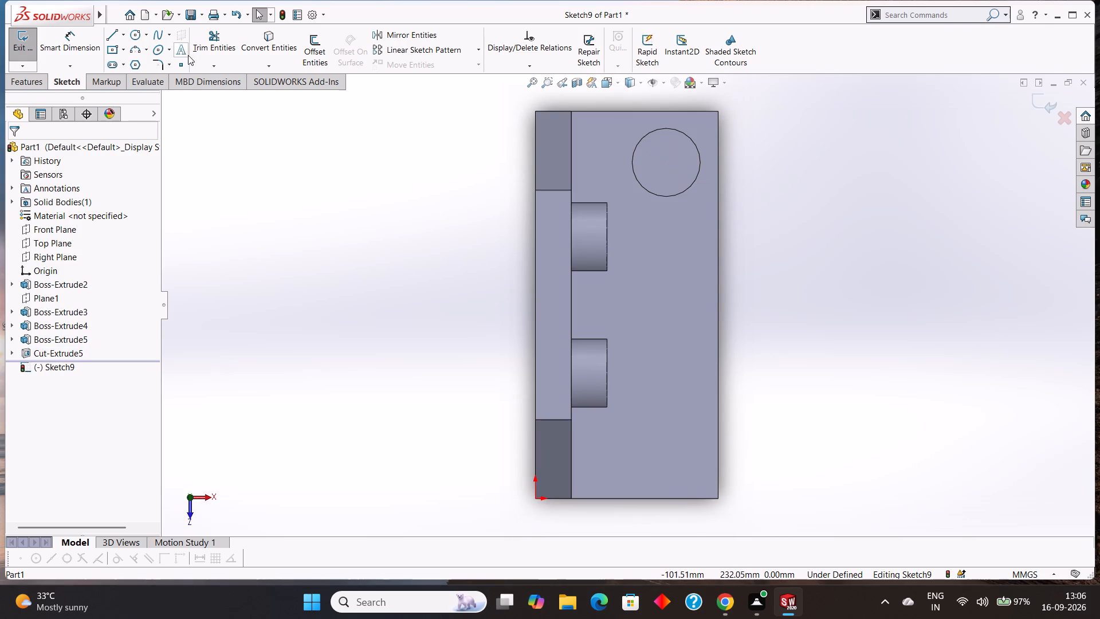
left_click(146, 36)
left_click(155, 49)
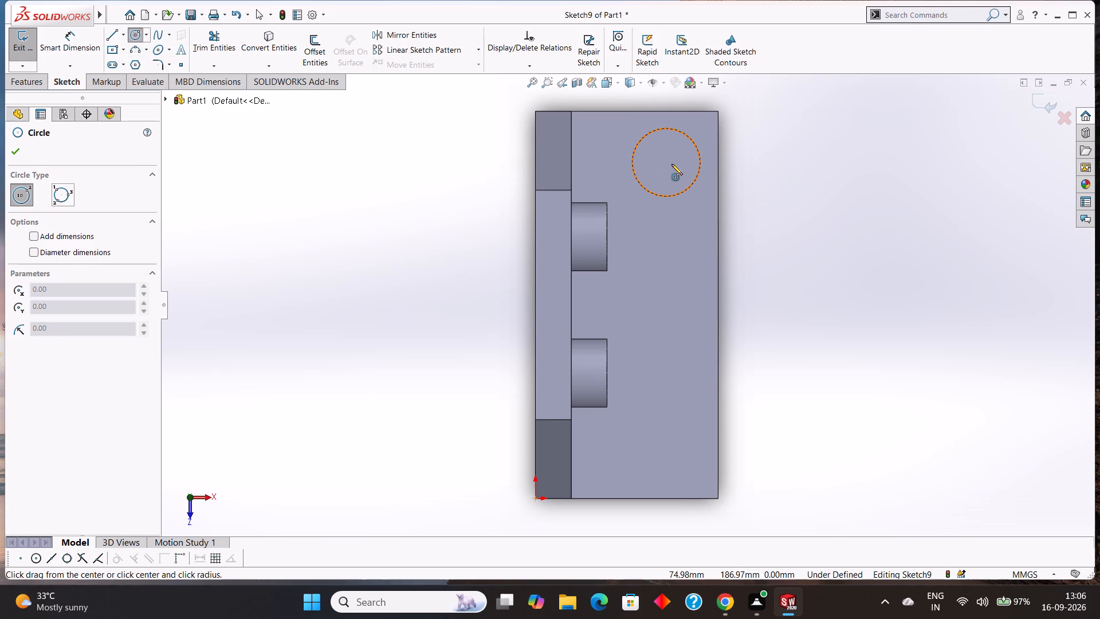
left_click(664, 162)
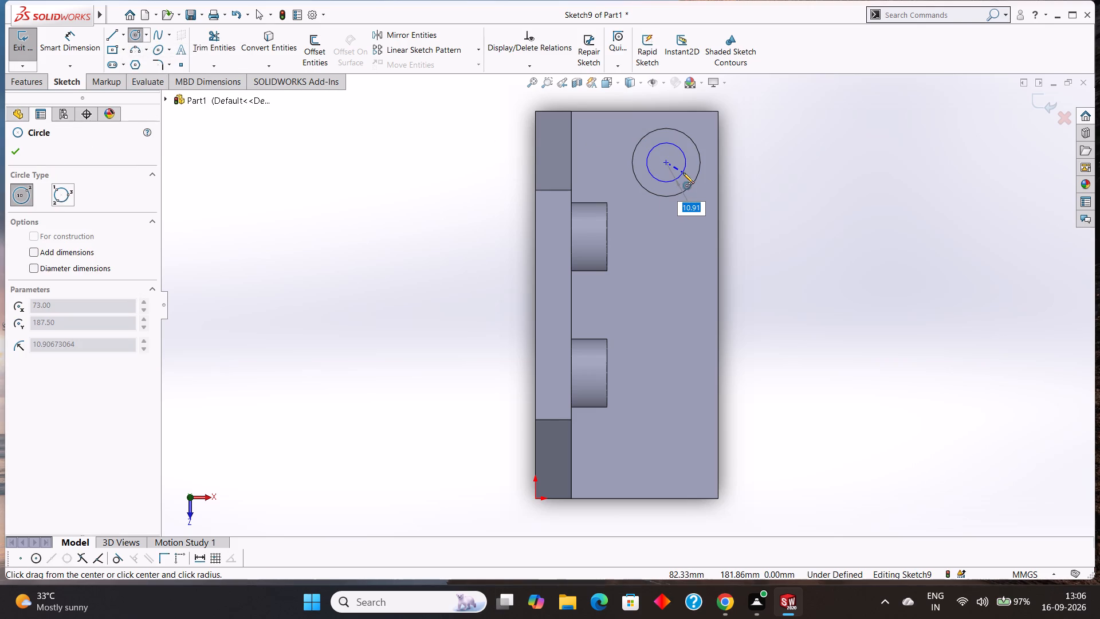
type("9.5")
key("Return")
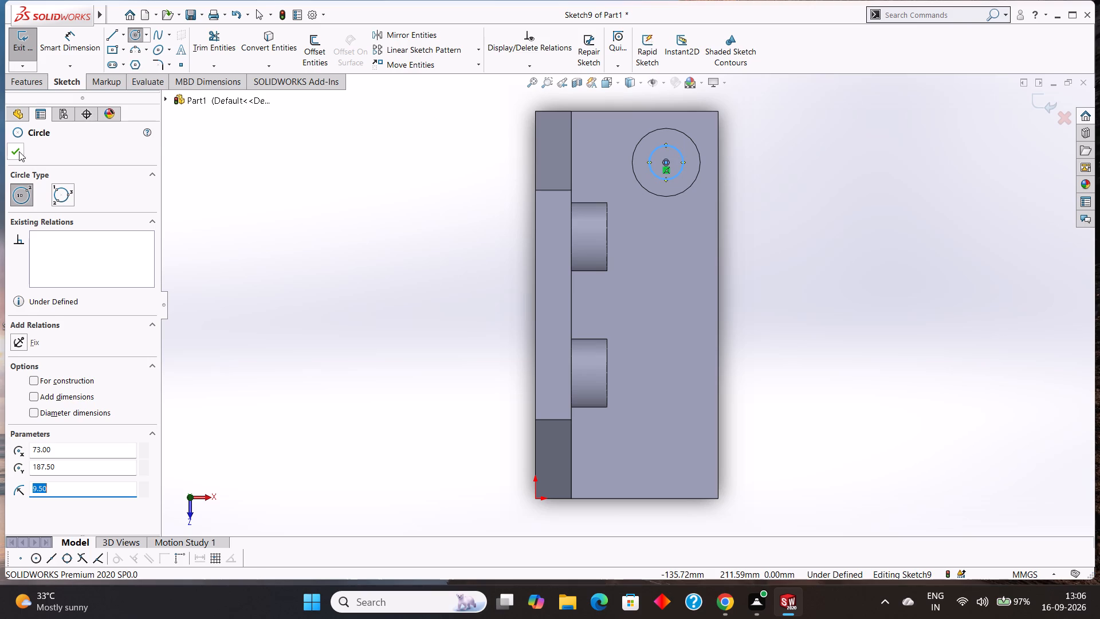
Cut the 9.5 mm radius circle down through the base plate as a Through All Extruded Cut.
left_click(18, 151)
left_click(31, 85)
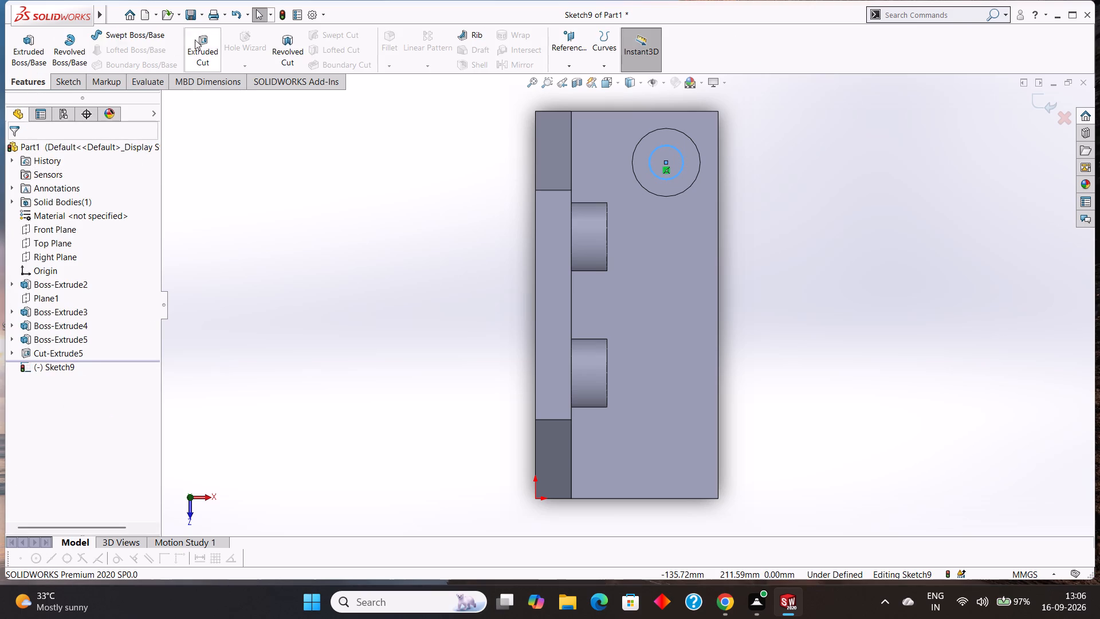
left_click(198, 40)
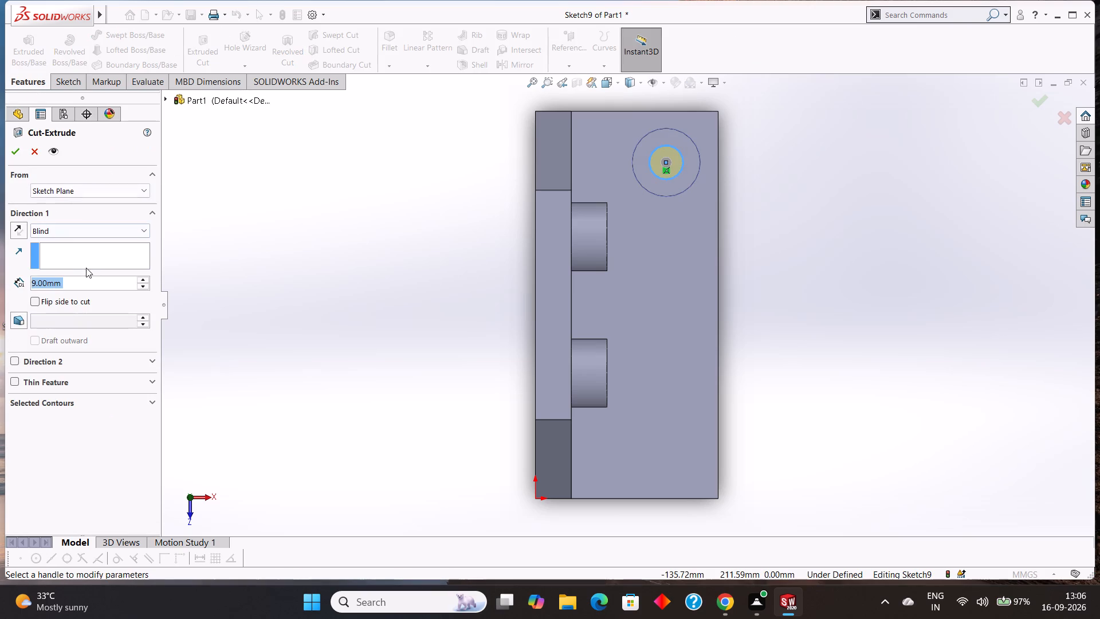
left_click(100, 230)
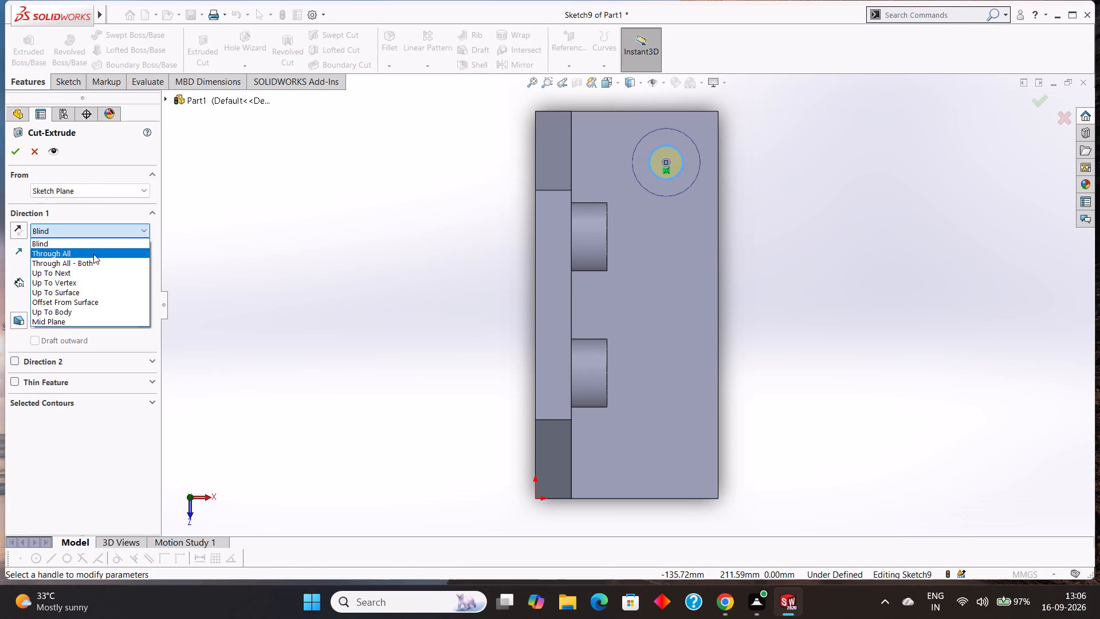
left_click(93, 254)
left_click(17, 152)
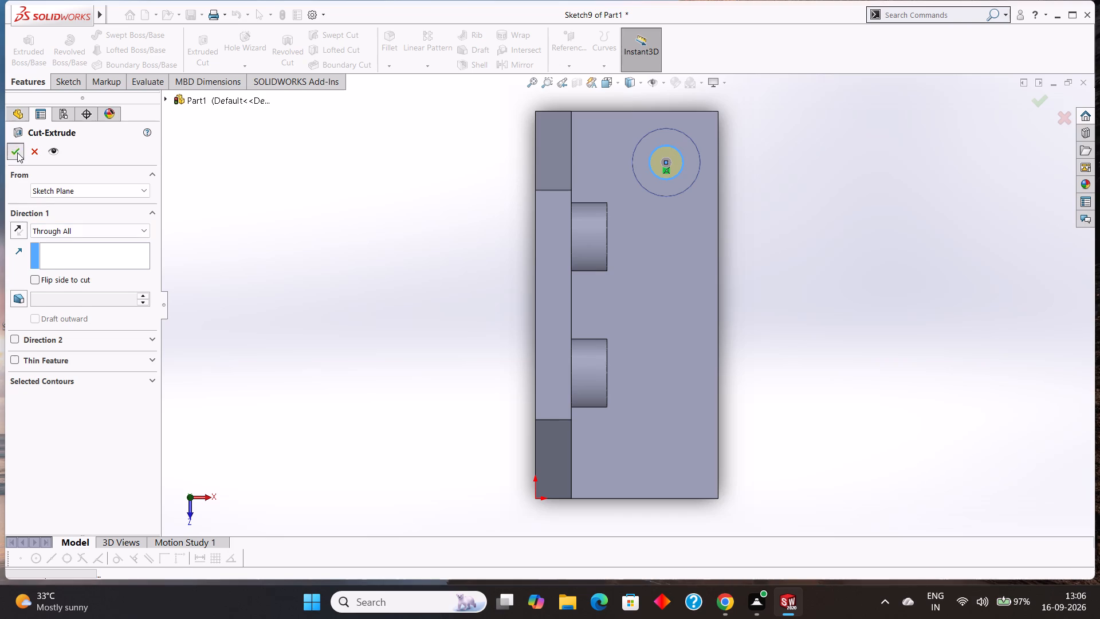
left_click(873, 283)
Start a new sketch on the base plate's top face, viewed normal to it.
middle_click_drag(861, 304, 859, 240)
left_click(685, 291)
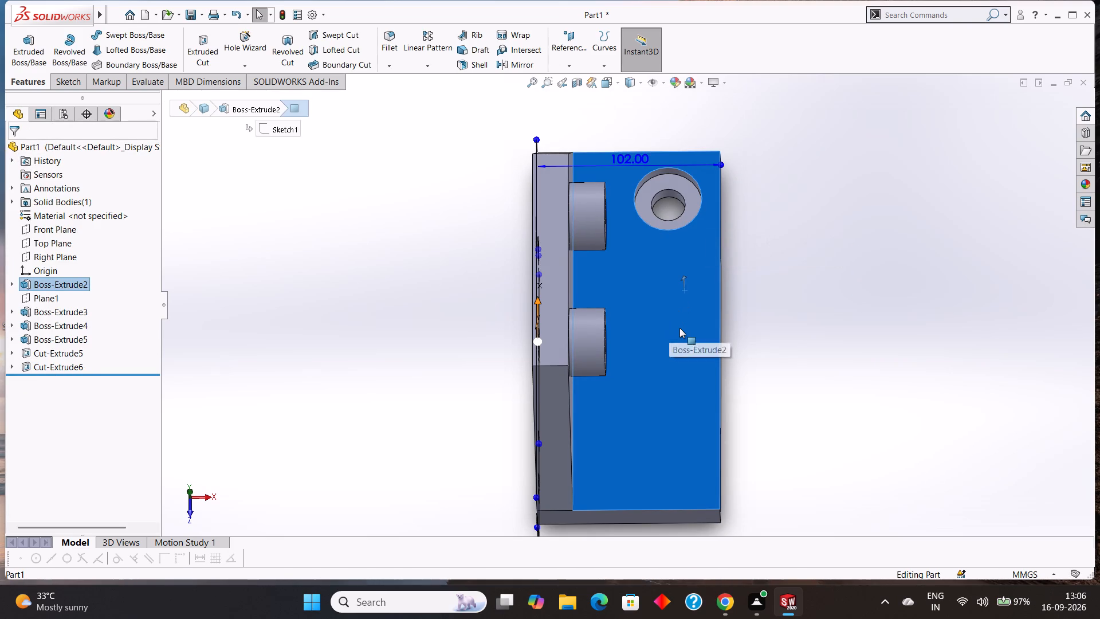
key("ctrl+8")
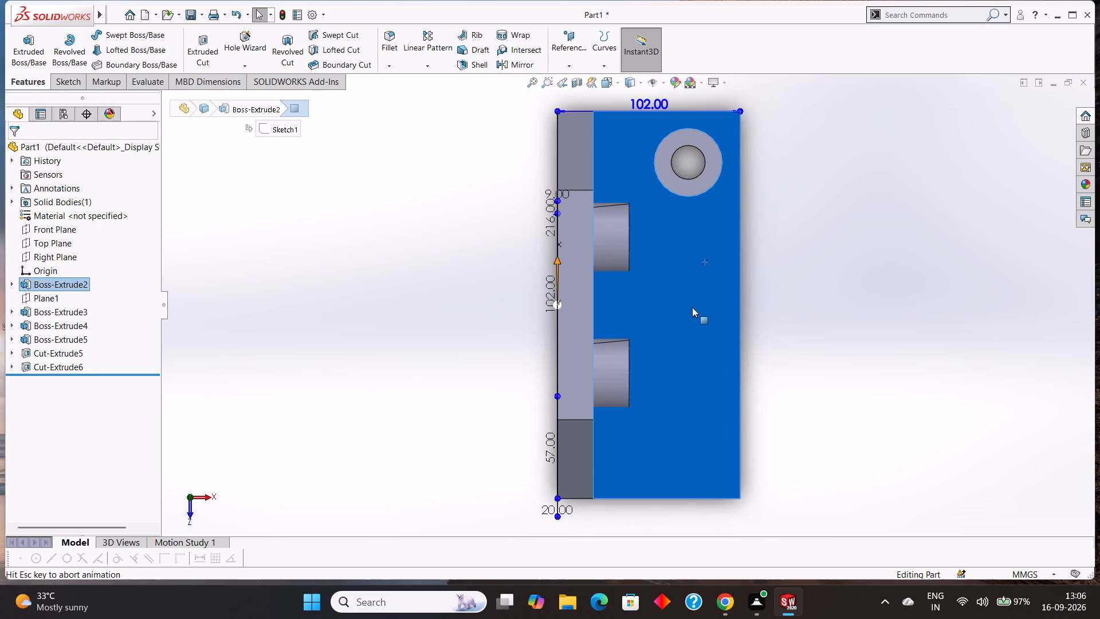
right_click(682, 241)
left_click(709, 226)
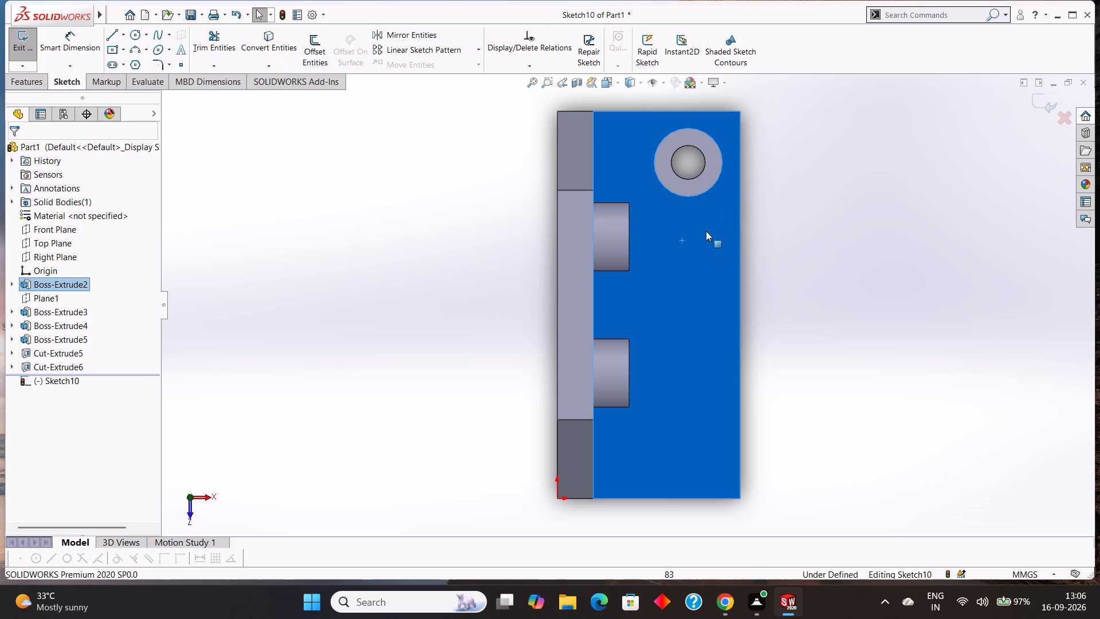
key("Escape")
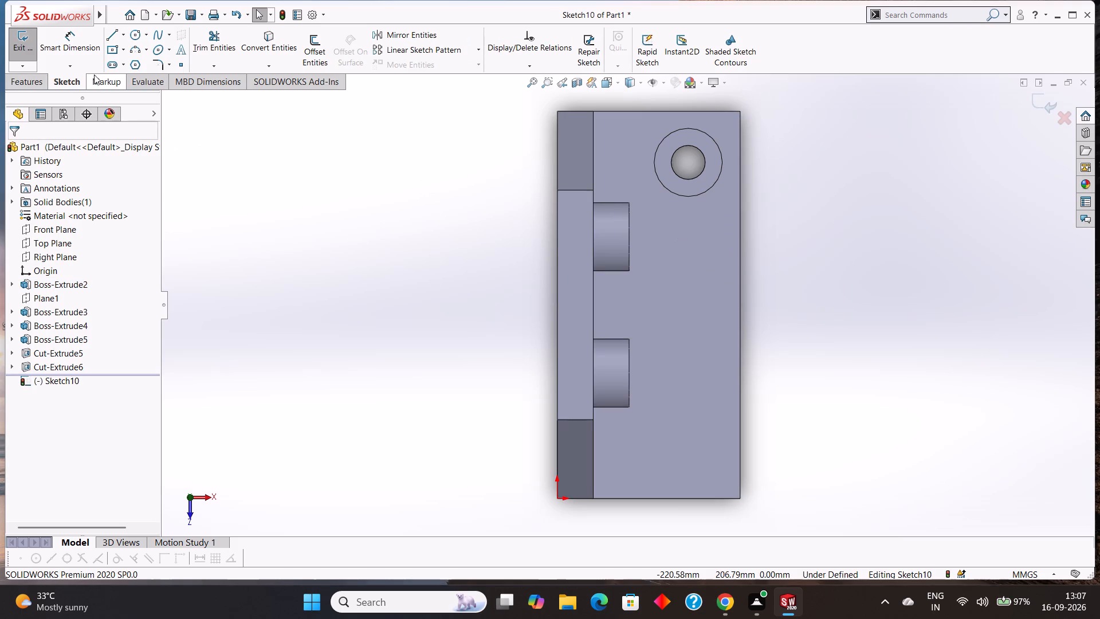
Draw centrelines from the midpoint of the base's outer long edge: 79.5 mm along it towards the origin end, then 29 mm inward.
left_click(123, 37)
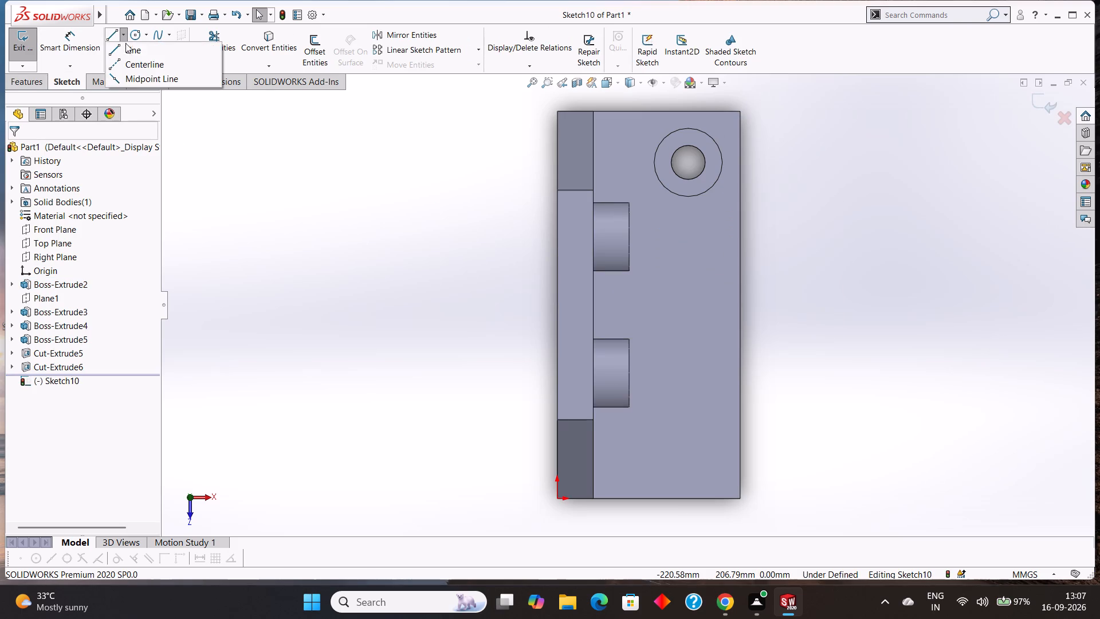
left_click(134, 63)
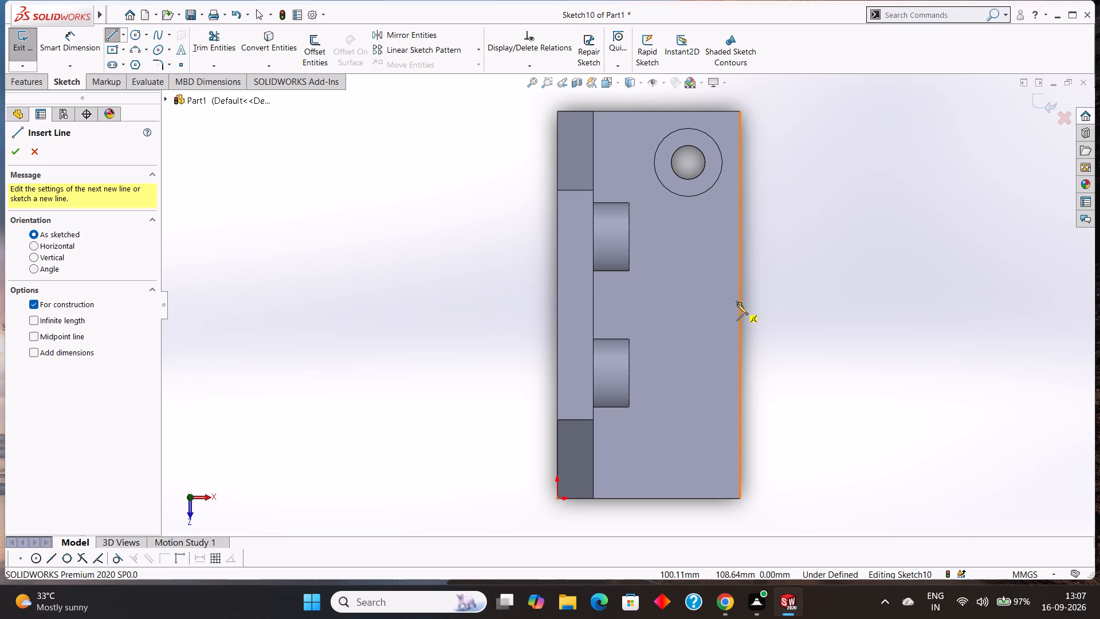
left_click(739, 304)
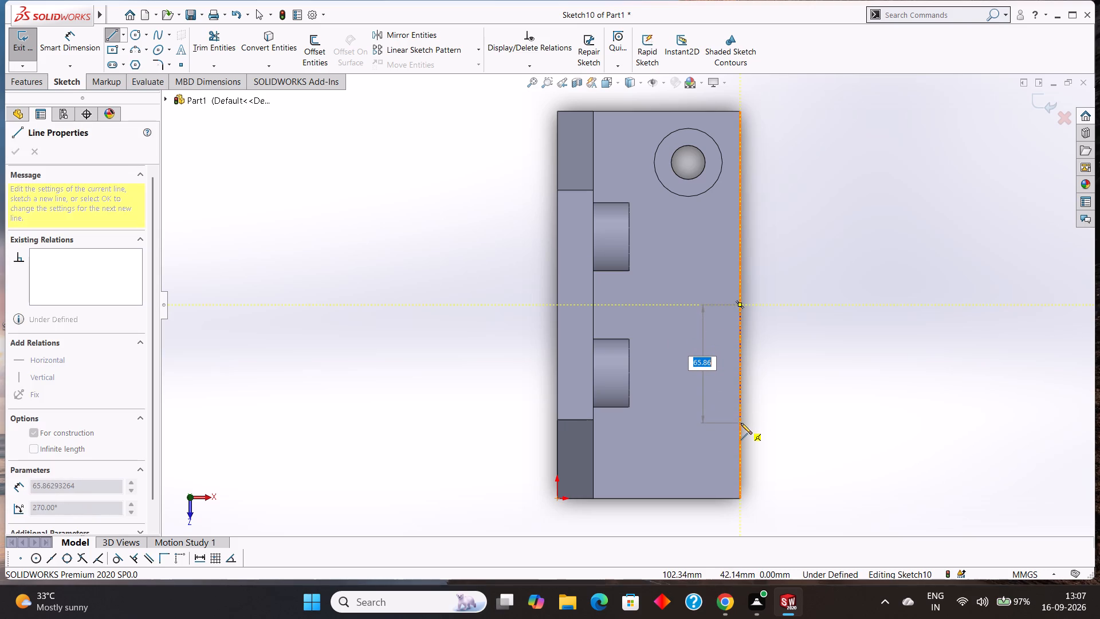
key("7")
type("9.5")
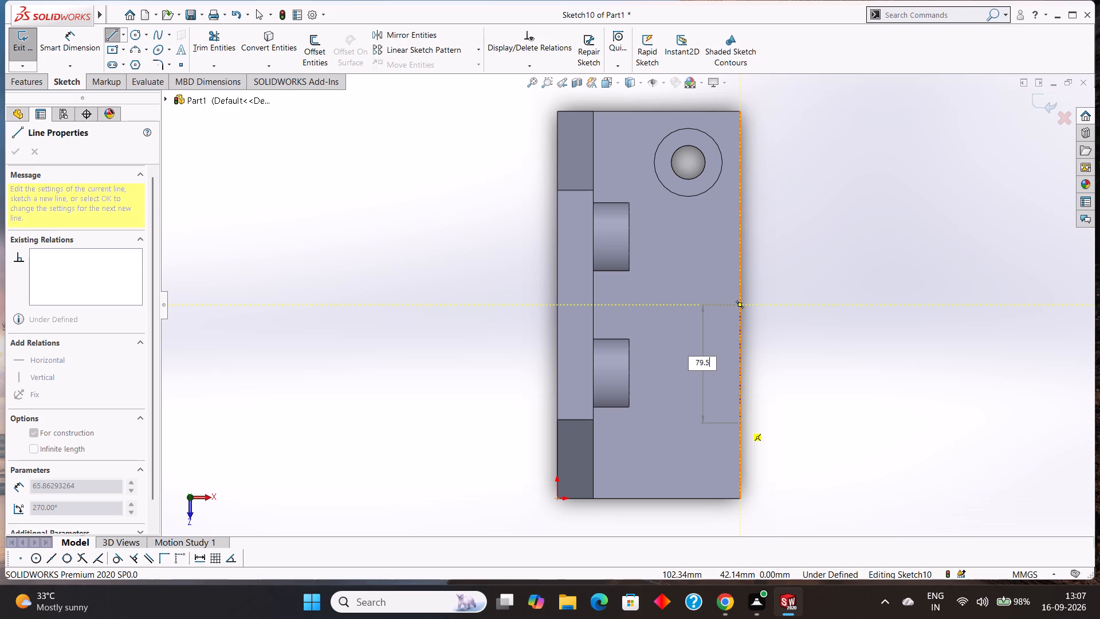
key("Return")
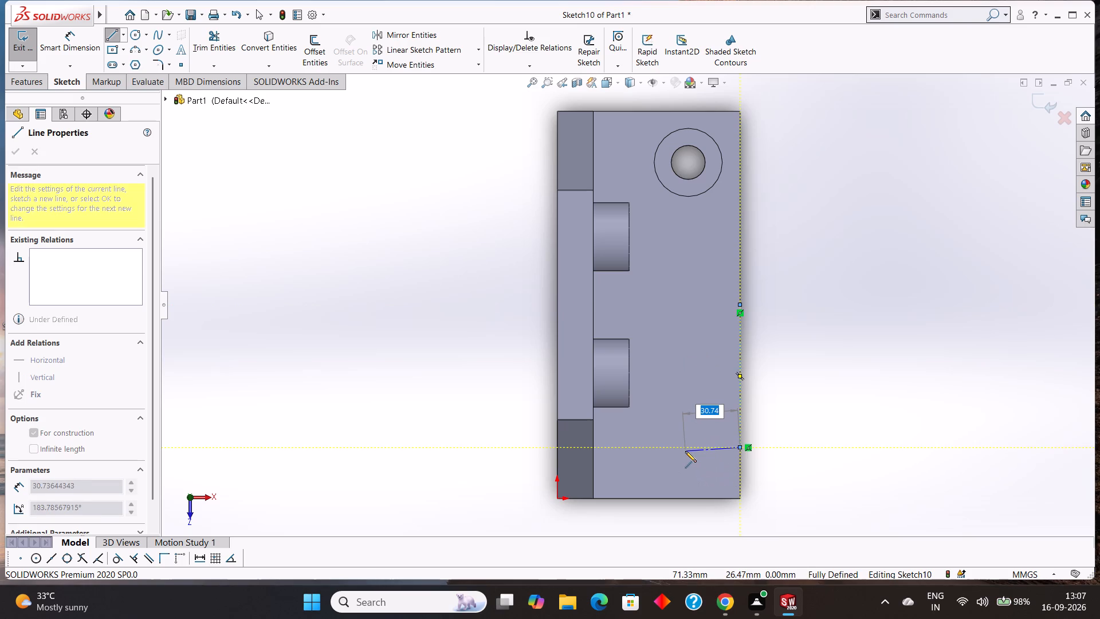
type("29")
key("Return")
right_click(684, 379)
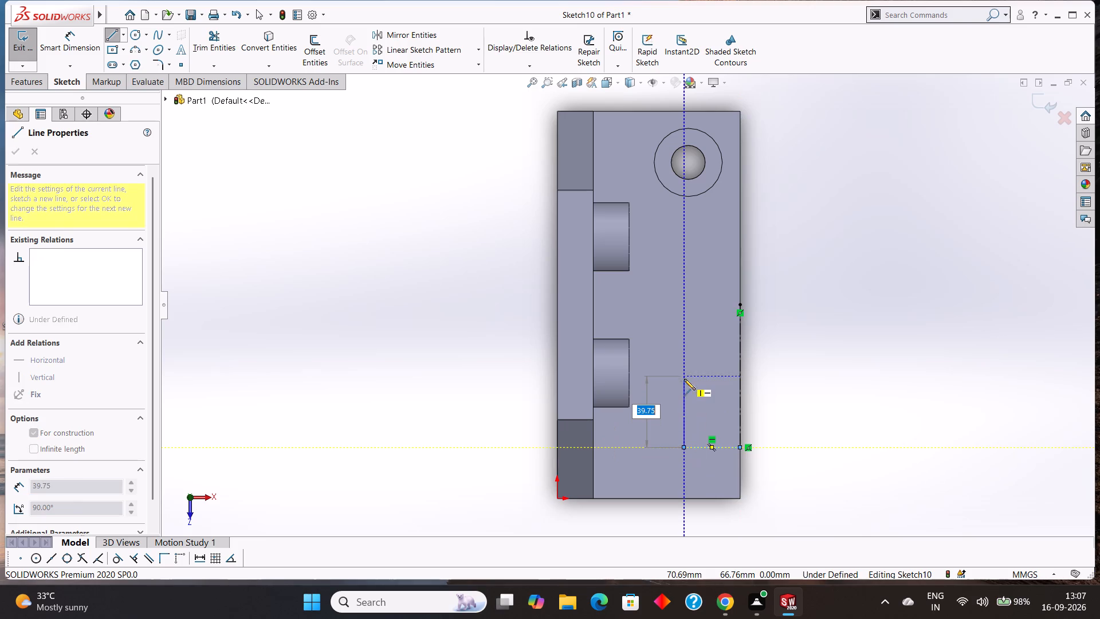
left_click(701, 385)
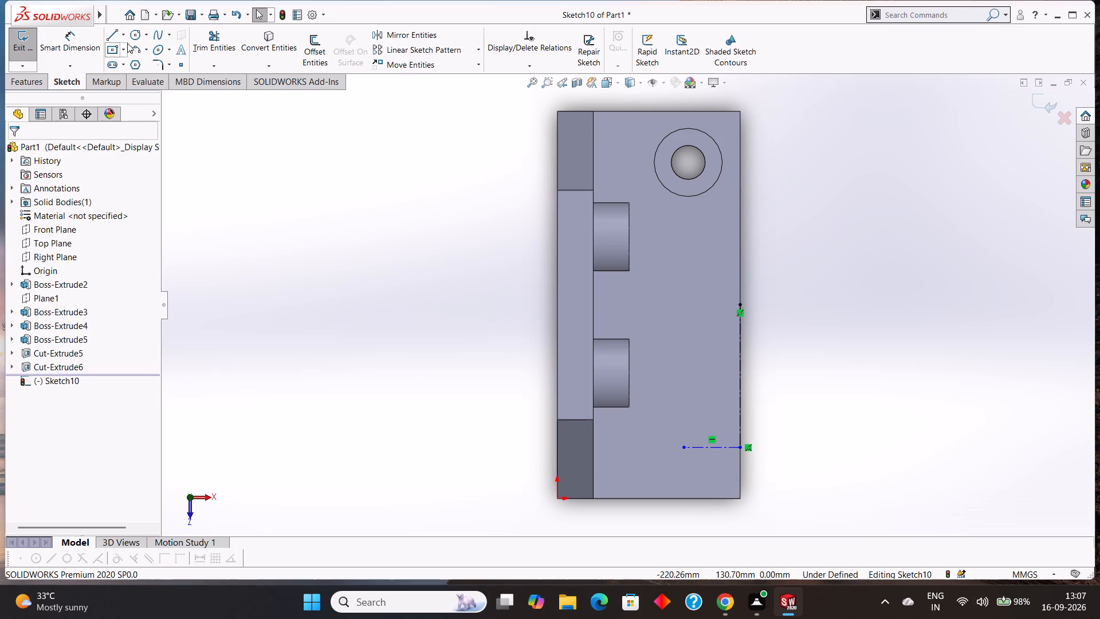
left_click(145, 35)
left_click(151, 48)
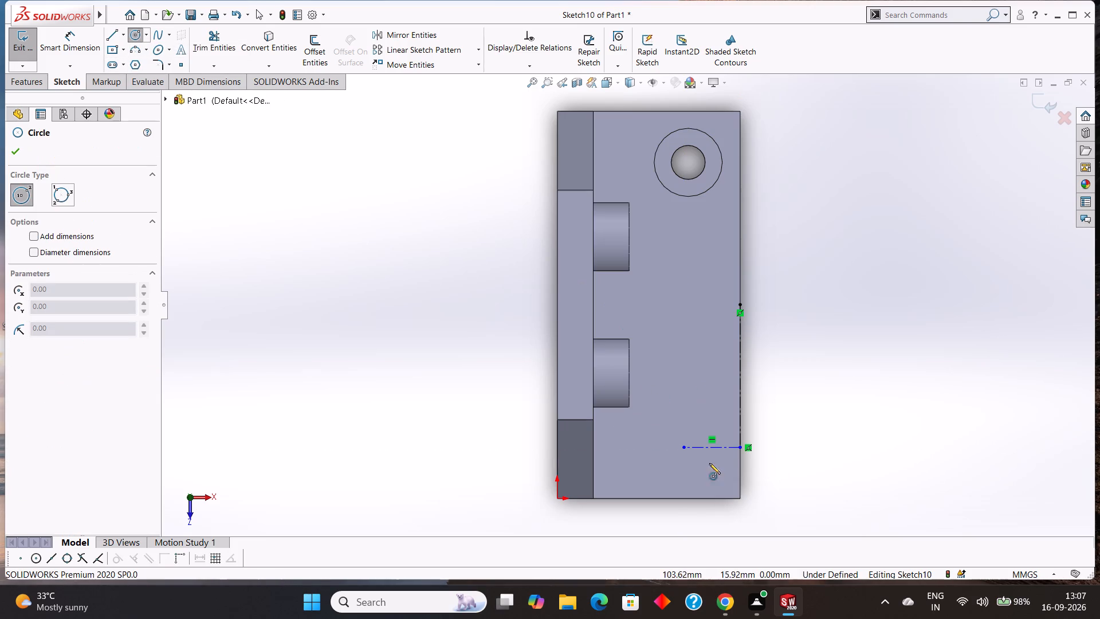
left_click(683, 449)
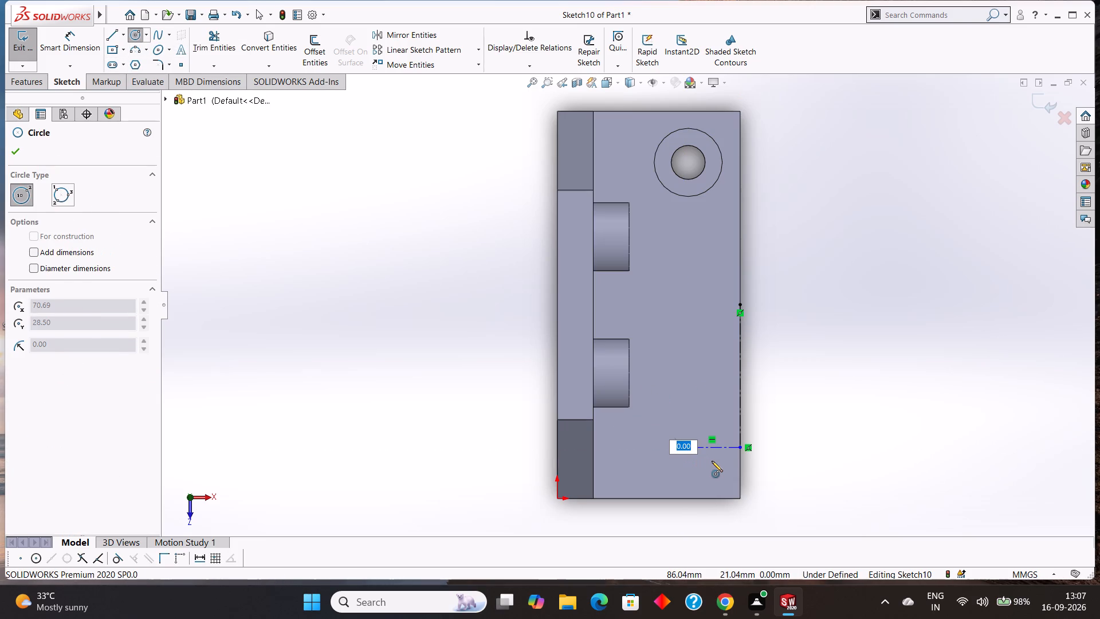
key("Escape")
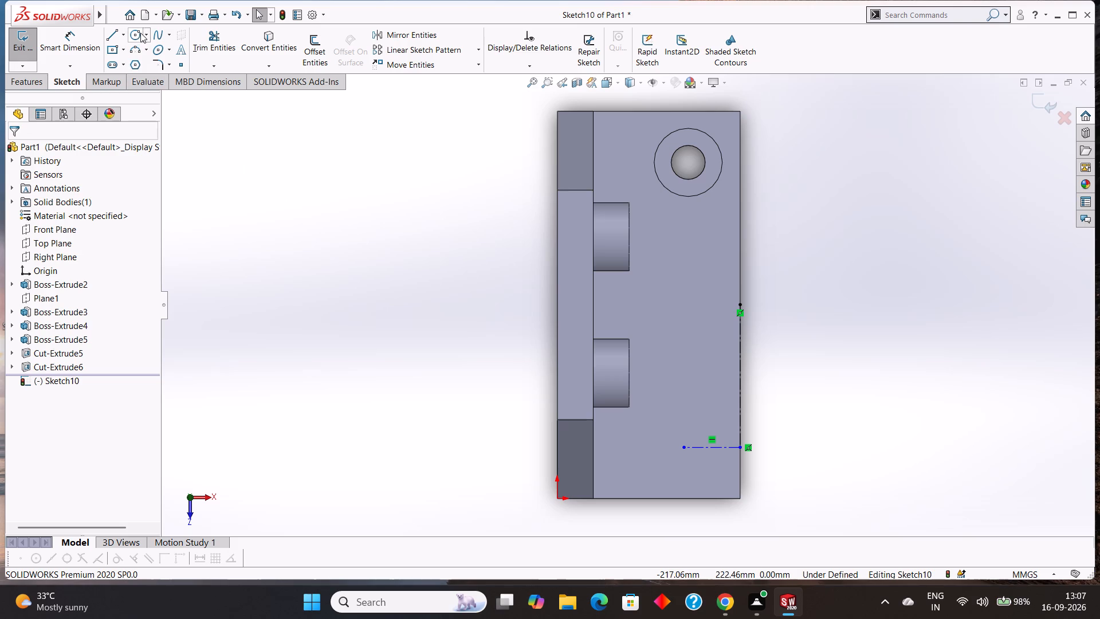
Sketch a 19 mm radius circle centred on the free inner end of the centreline.
left_click(146, 37)
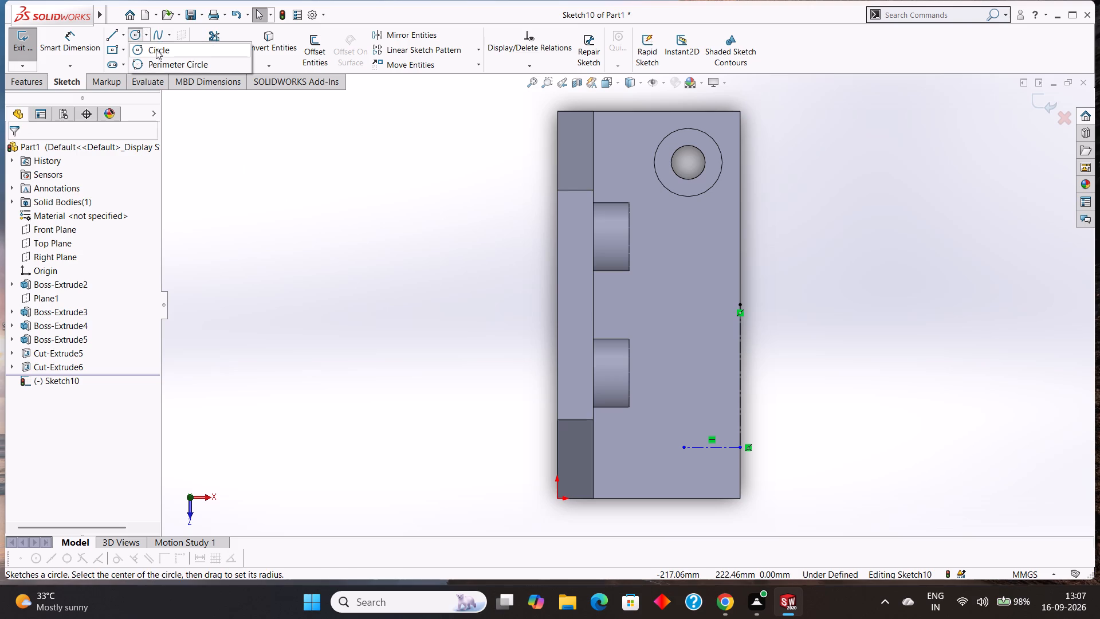
left_click(159, 52)
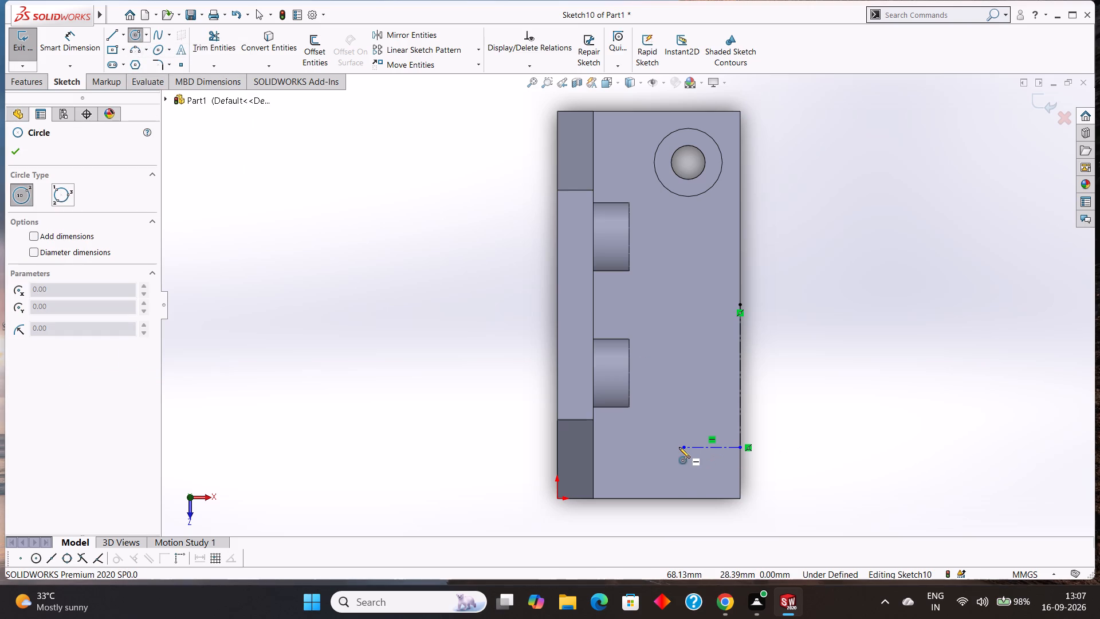
left_click(683, 448)
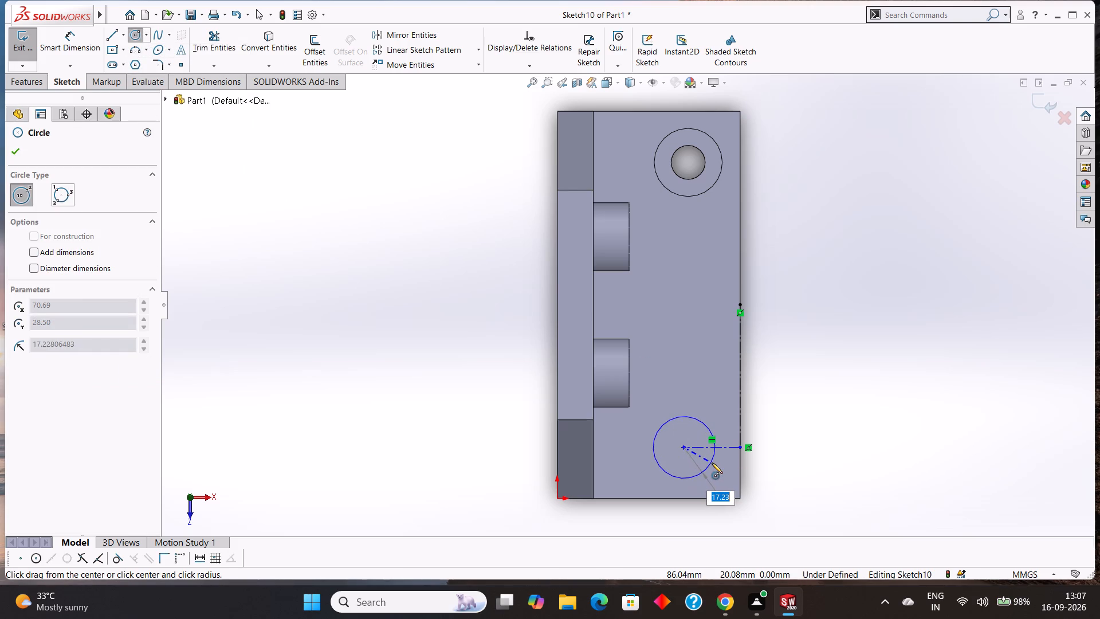
type("19")
key("Return")
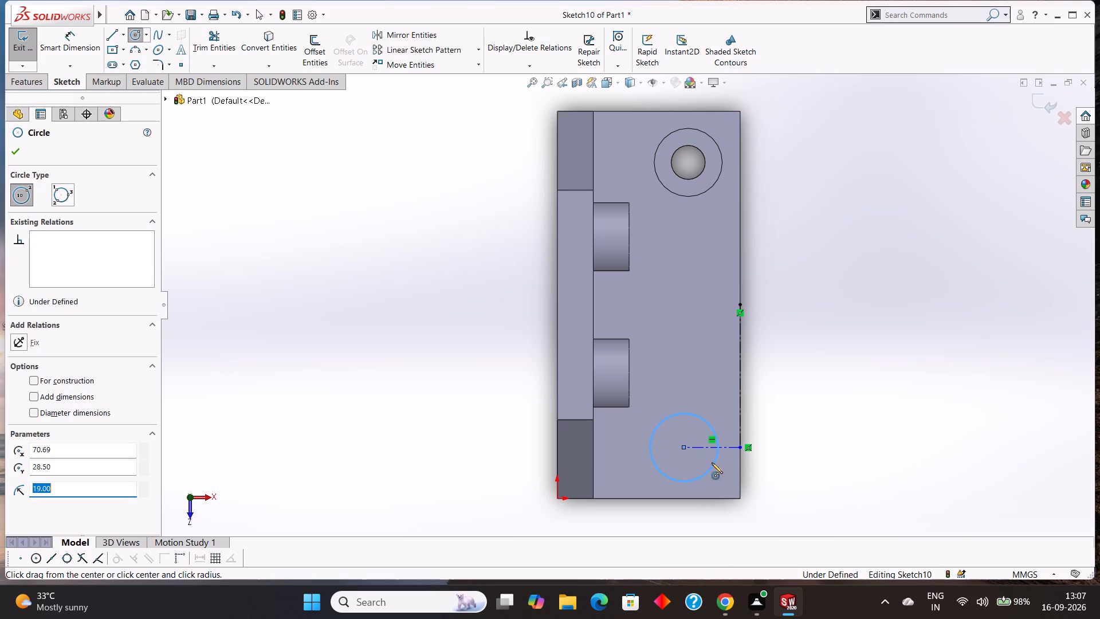
left_click(19, 152)
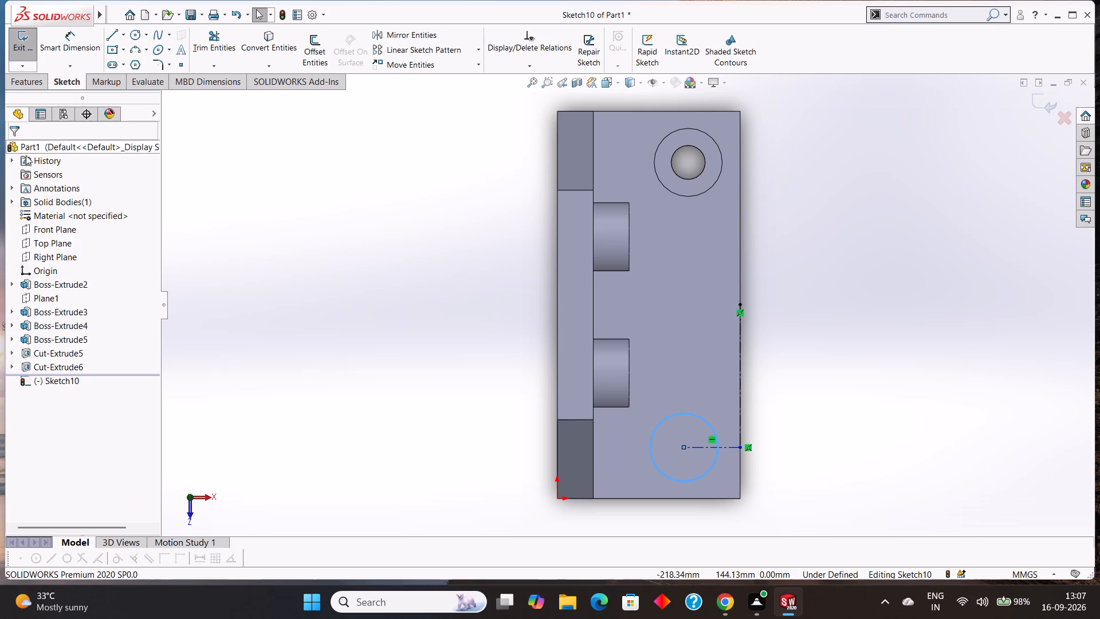
Cut the 19 mm radius circle into the base plate as a blind Extruded Cut 9 mm deep.
left_click(26, 79)
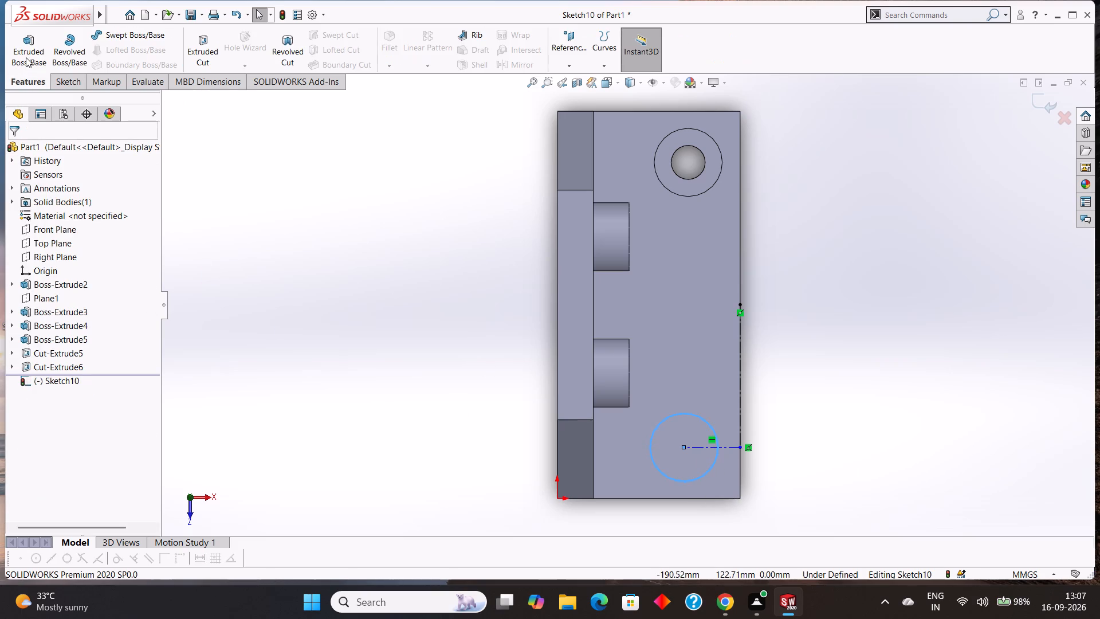
left_click(208, 48)
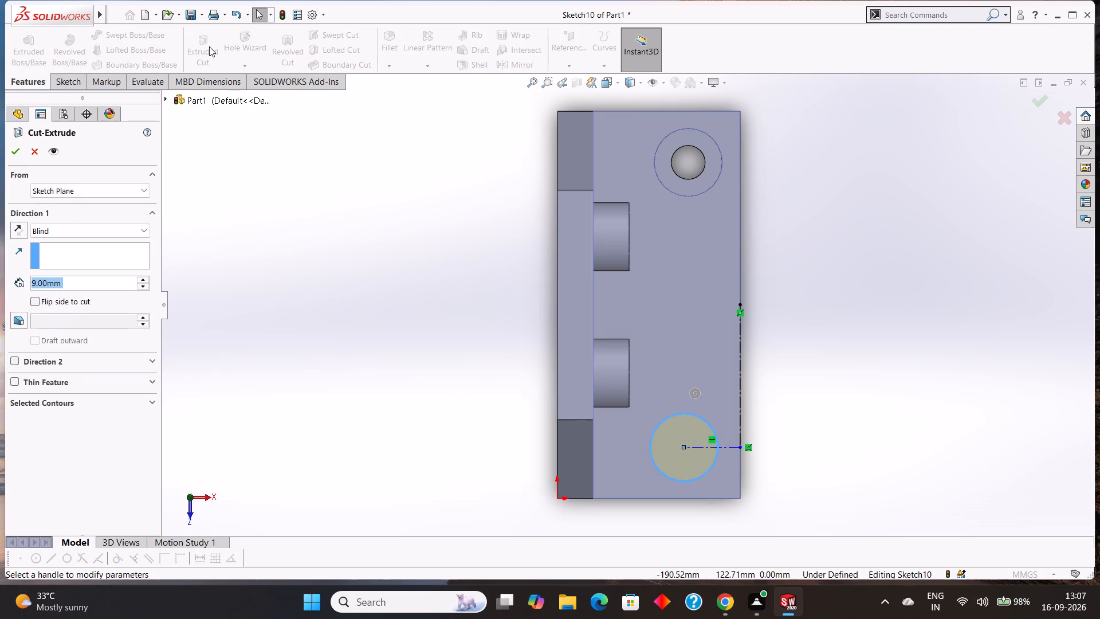
middle_click_drag(399, 357, 404, 271)
scroll(399, 357, "up", 1)
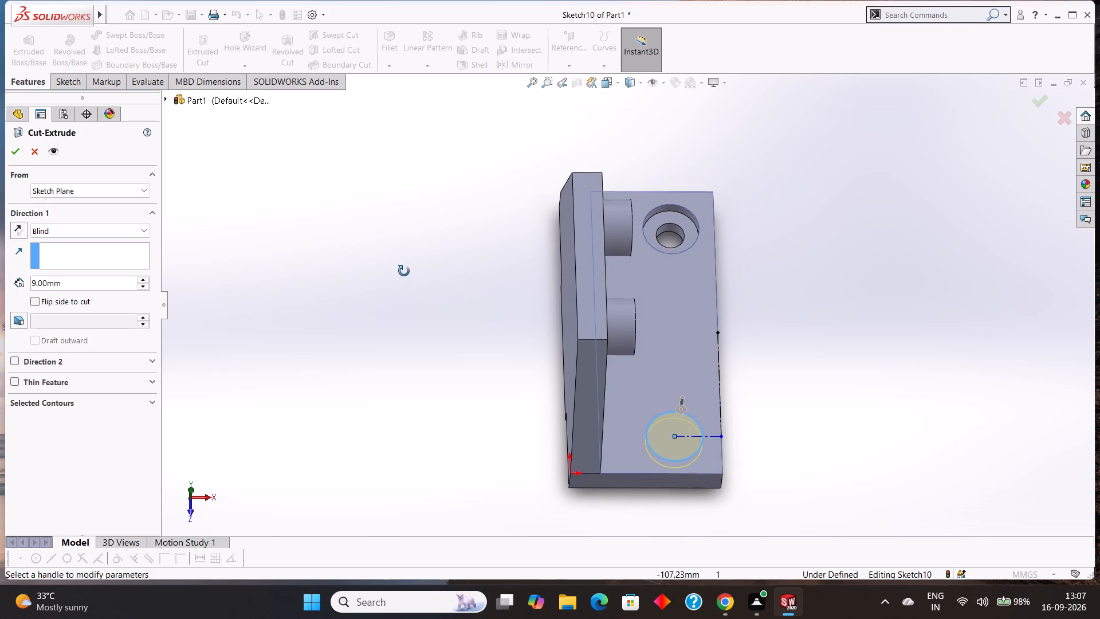
middle_click_drag(404, 271, 404, 271)
left_click(15, 157)
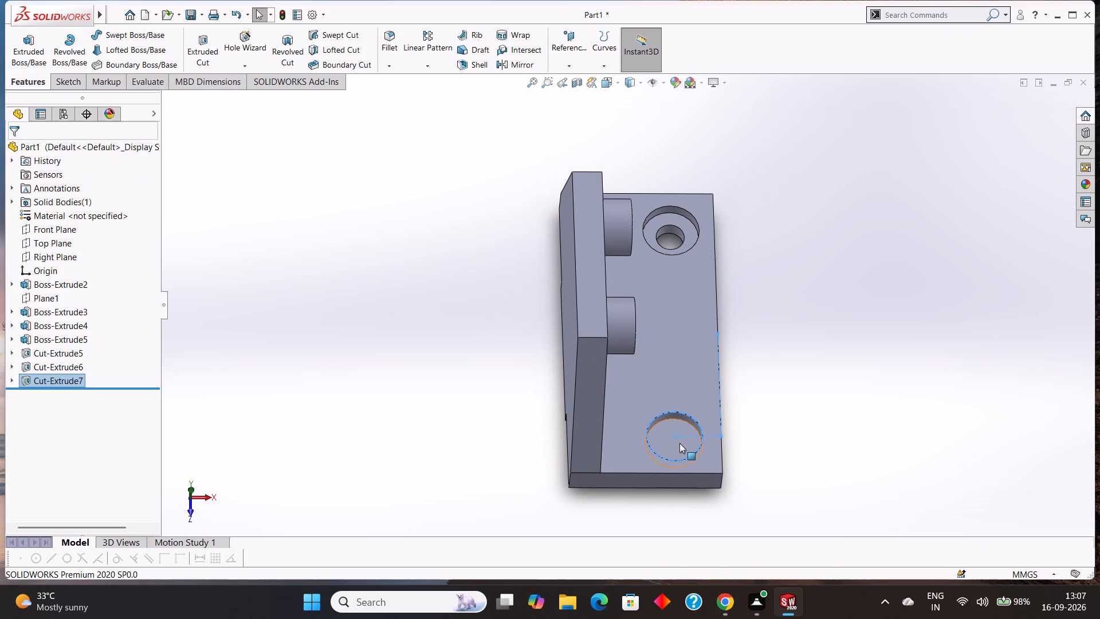
Start a new sketch on the floor of the second circular recess, viewed normal to it.
left_click(666, 433)
key("Escape")
key("Escape")
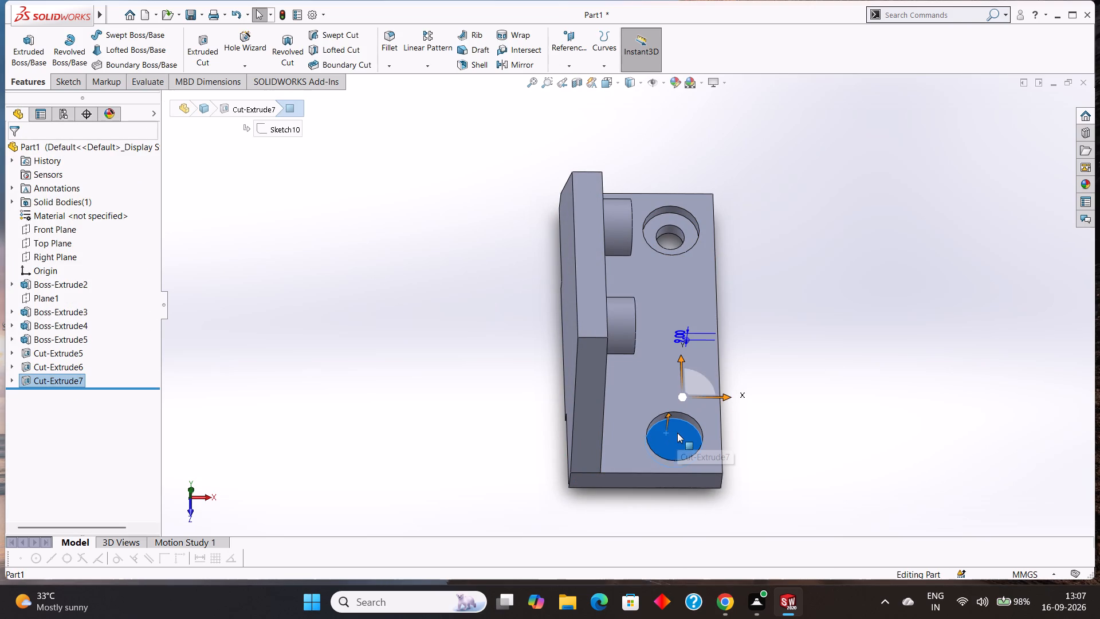
left_click(678, 432)
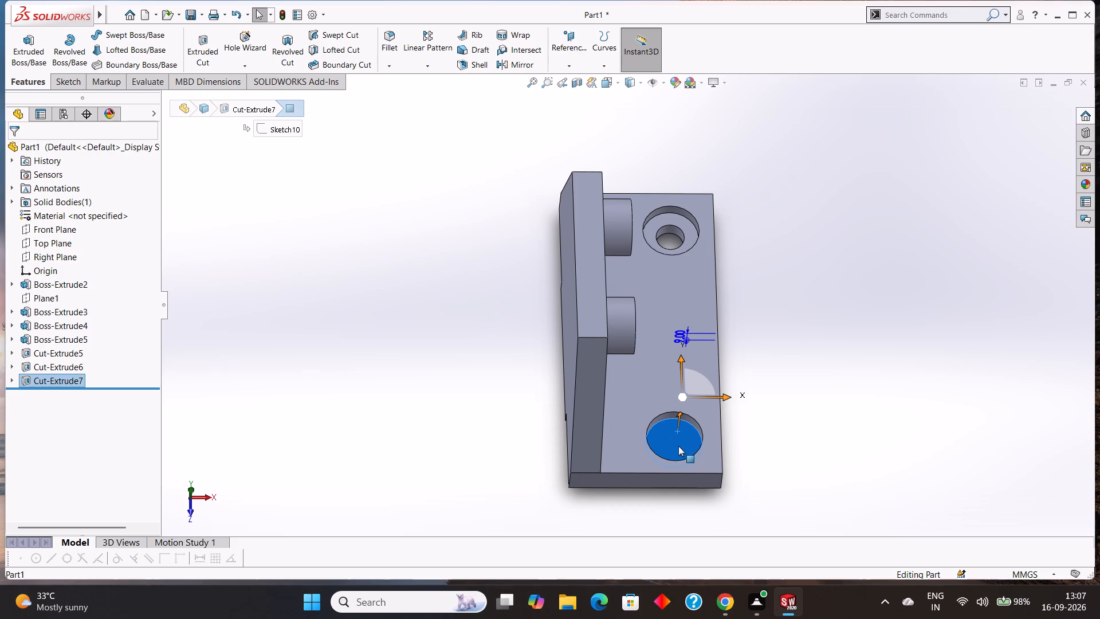
key("ctrl+8")
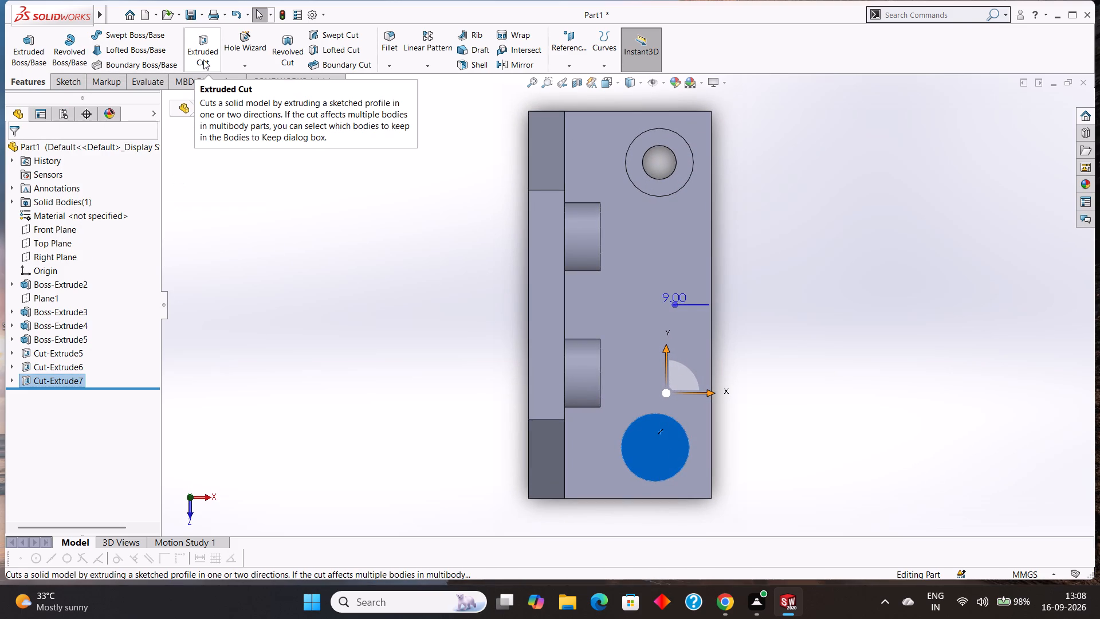
left_click(64, 76)
right_click(655, 448)
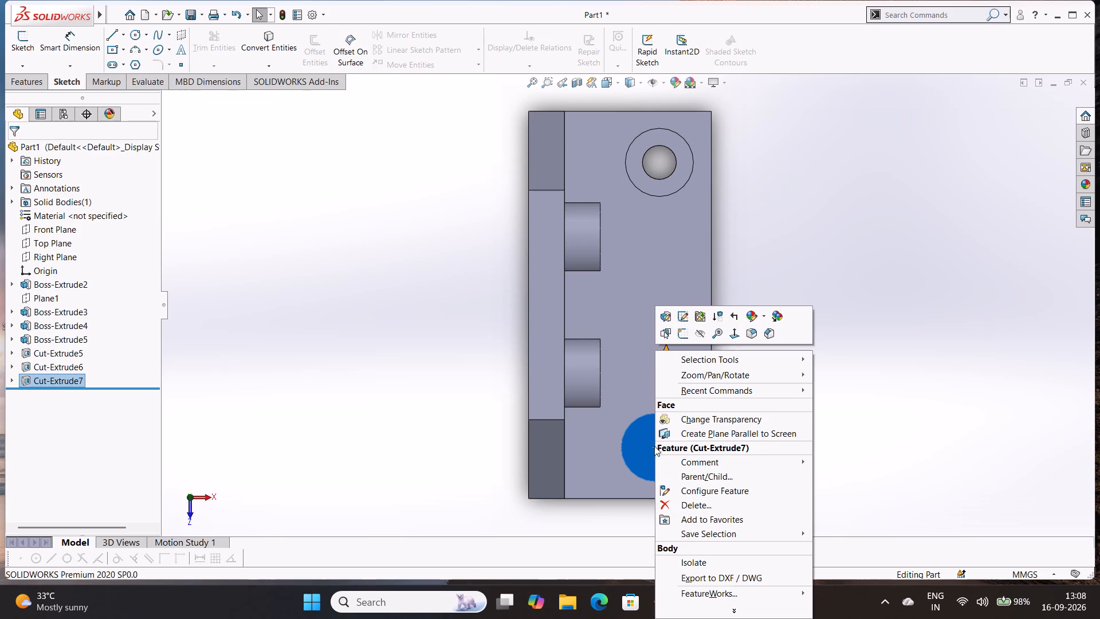
left_click(683, 333)
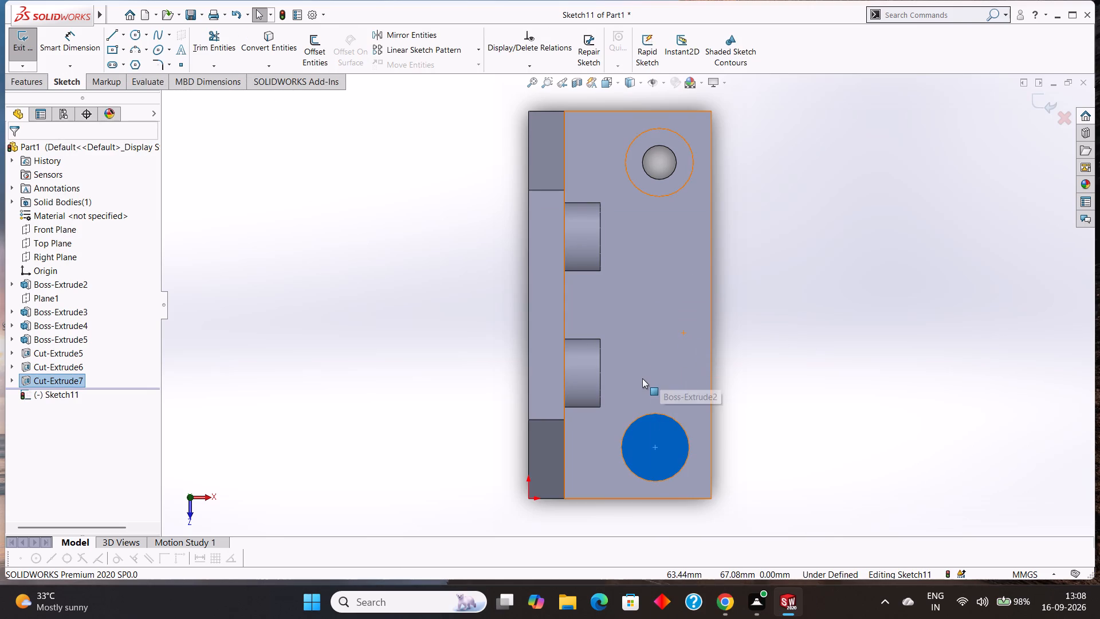
key("Escape")
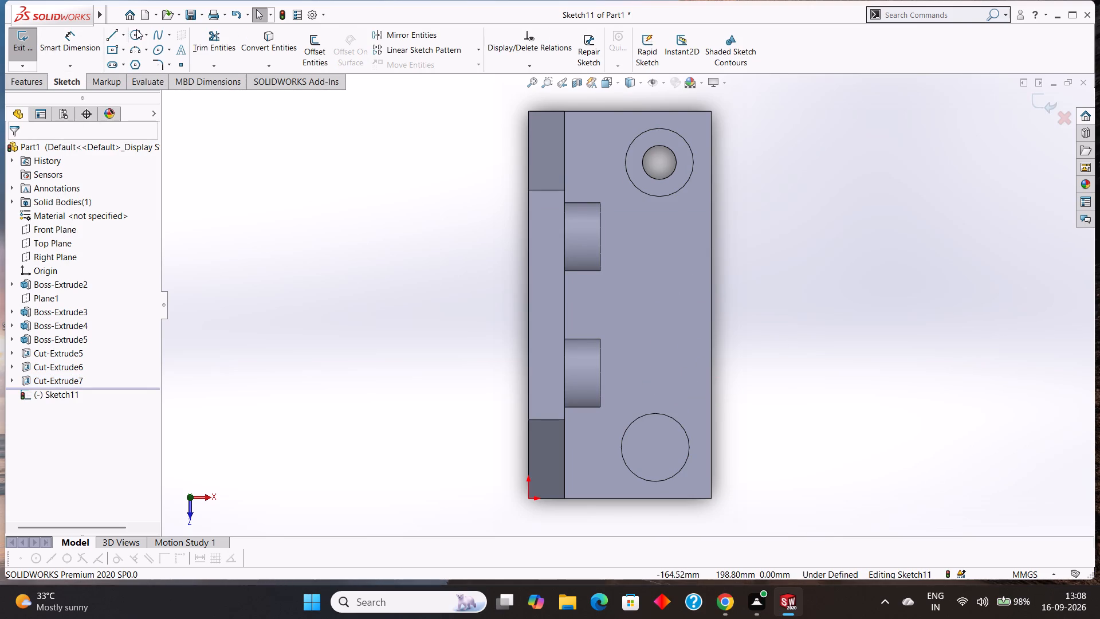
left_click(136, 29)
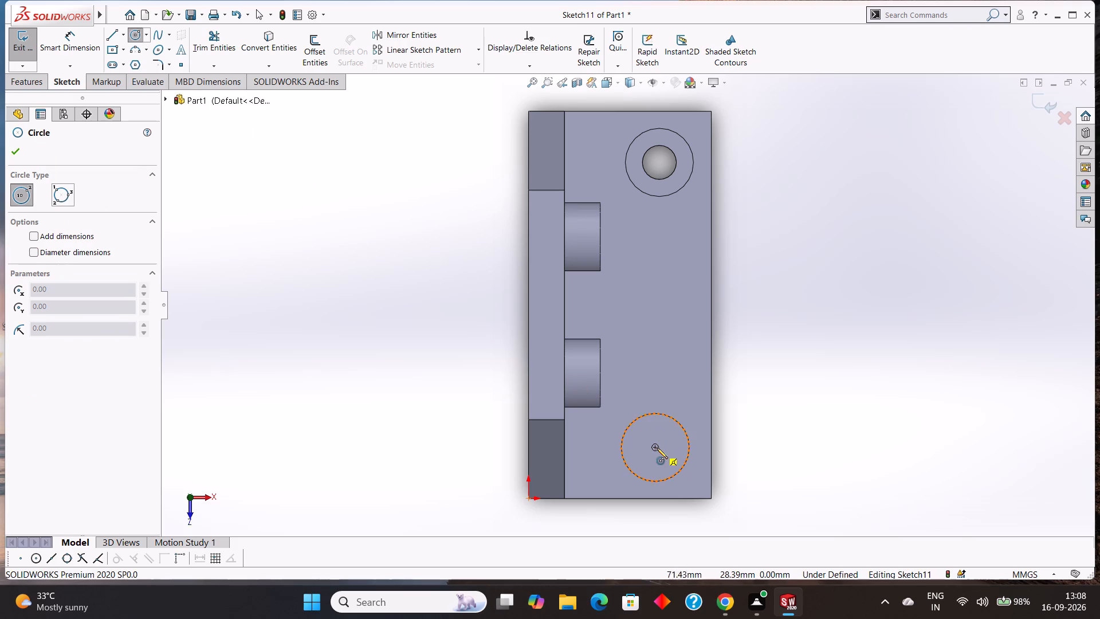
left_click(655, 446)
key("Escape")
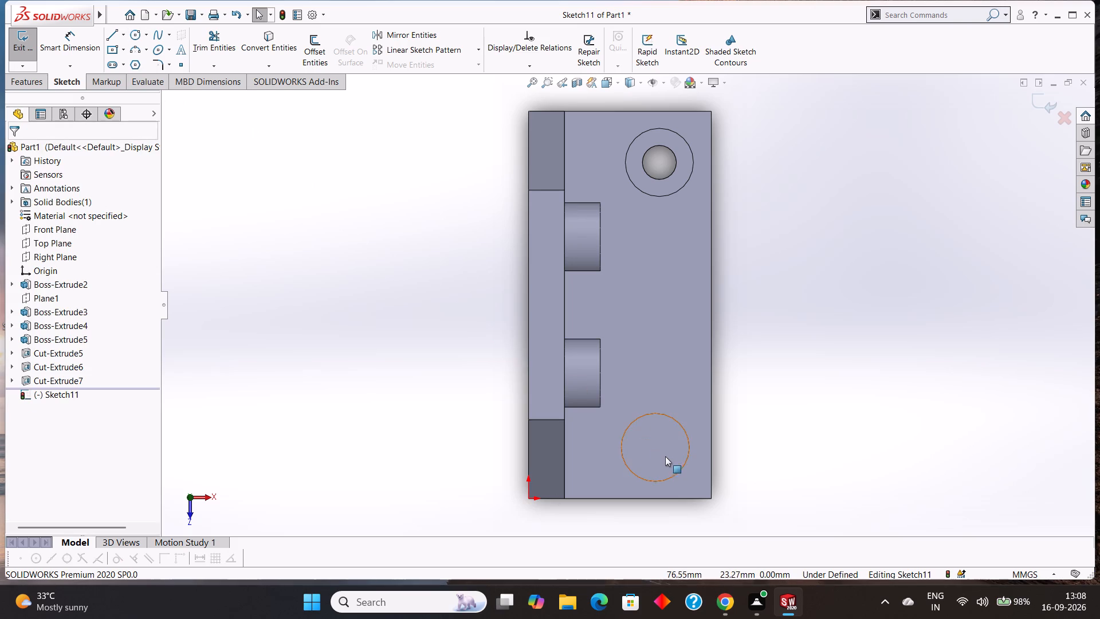
Sketch a 9.5 mm radius circle centred on the floor of the second circular recess in the base.
left_click(138, 30)
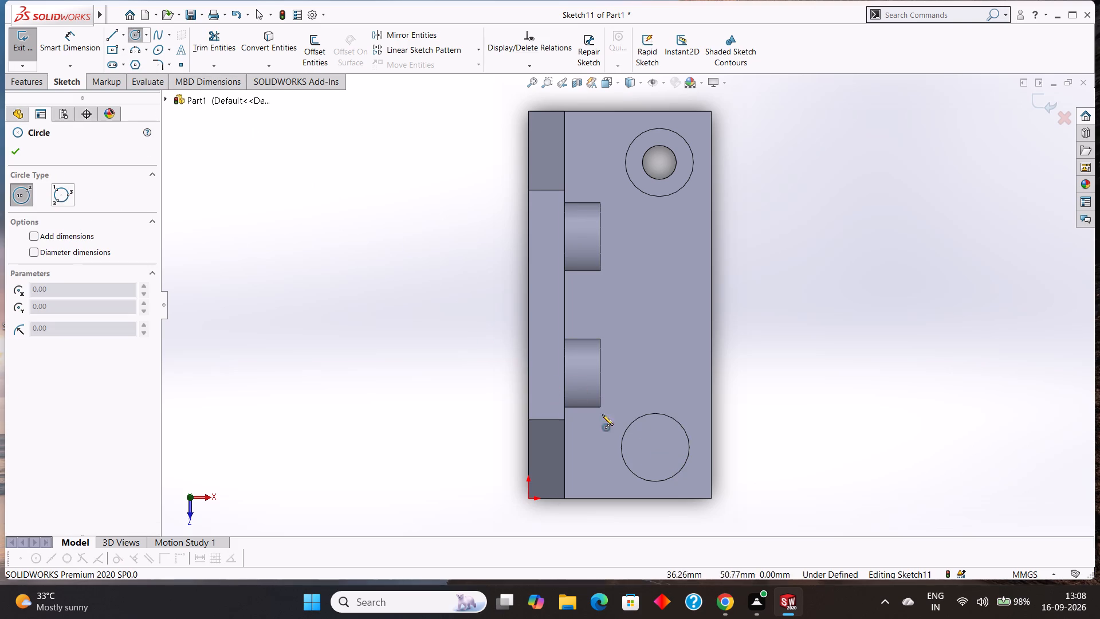
left_click(656, 446)
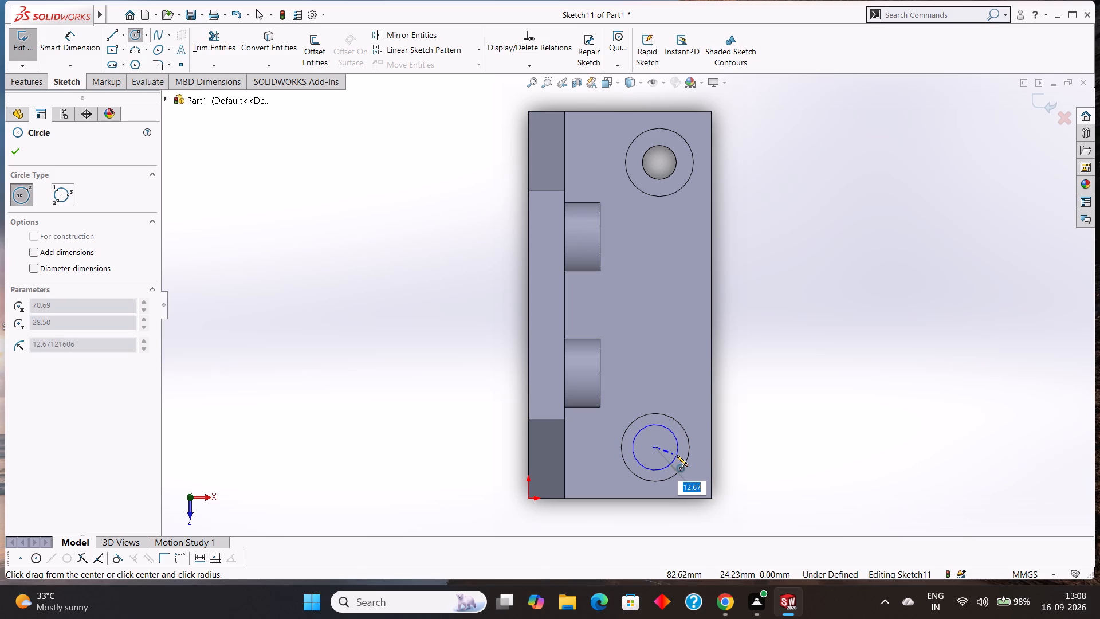
type("9.5")
key("Return")
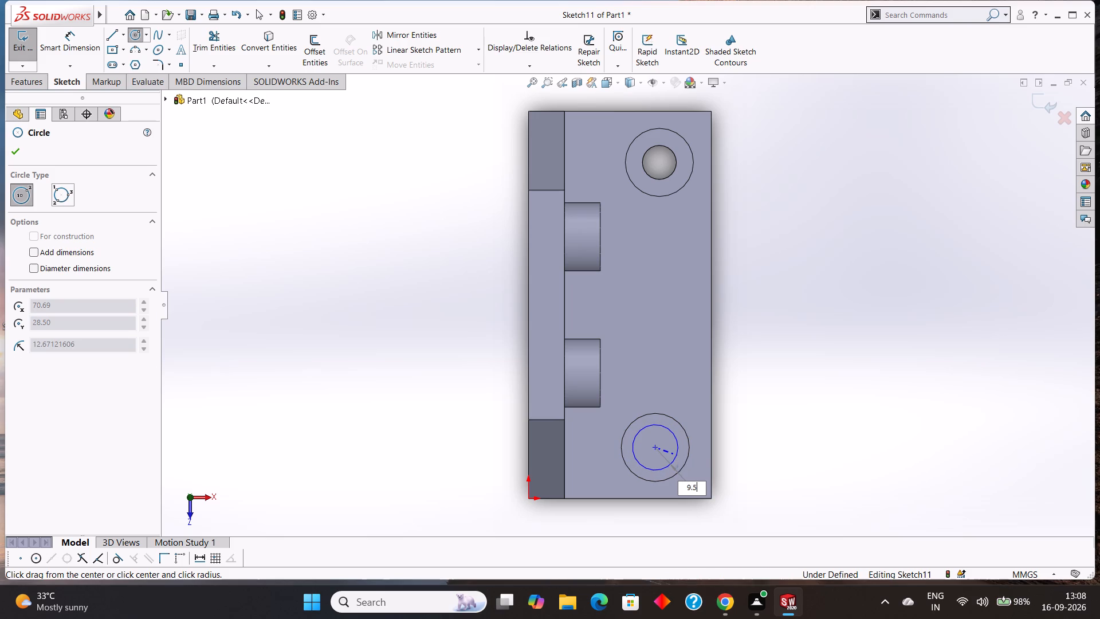
left_click(22, 150)
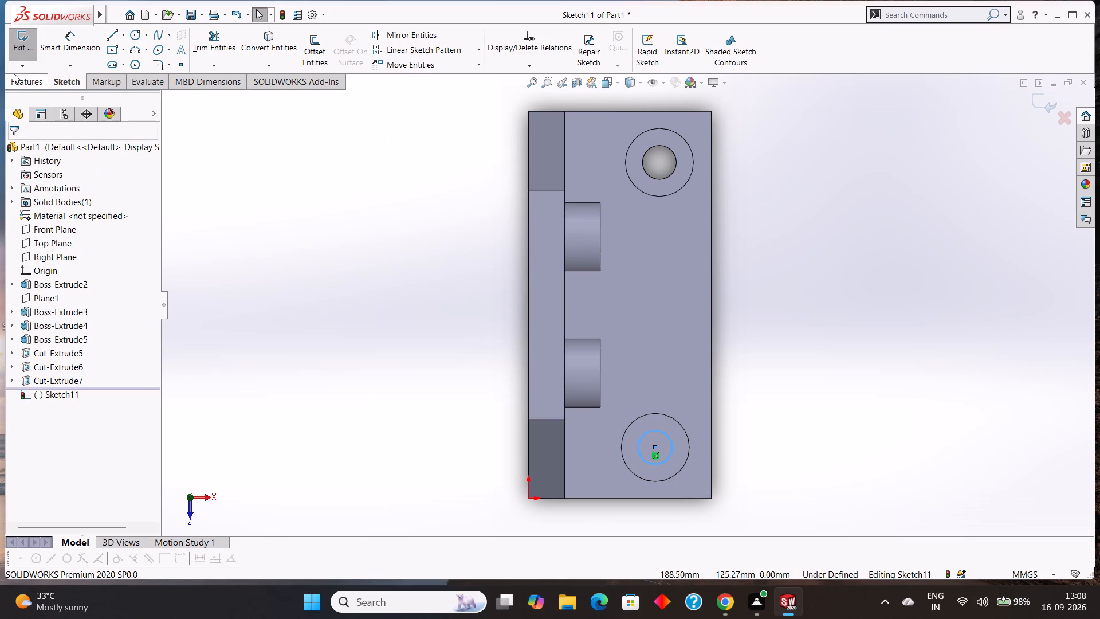
Cut the 9.5 mm radius circle through the base as a Through All Extruded Cut.
left_click(24, 79)
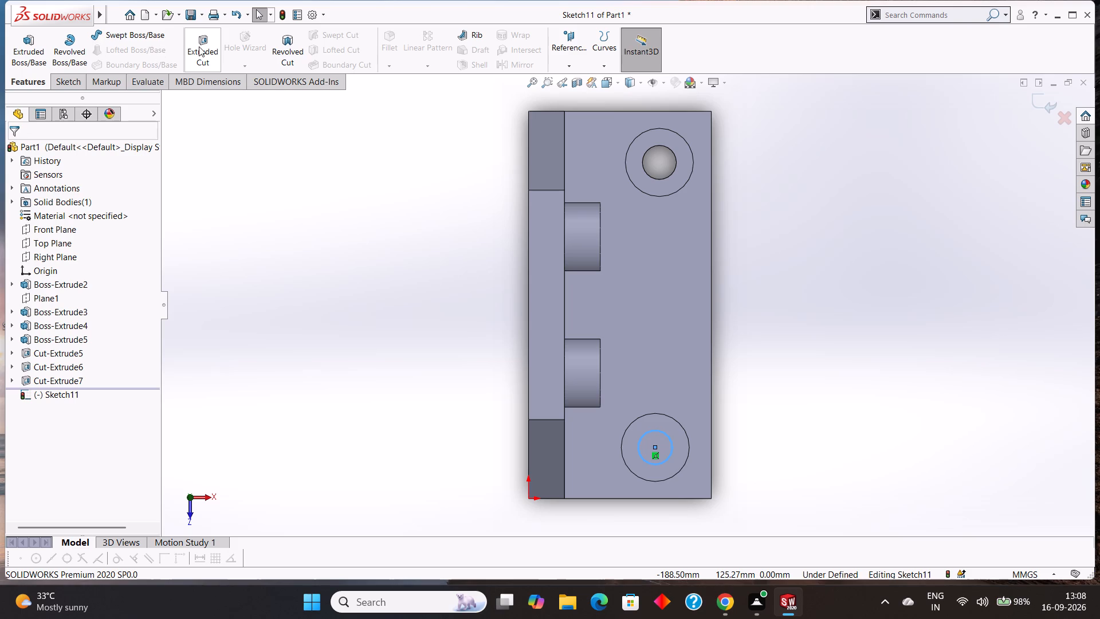
left_click(199, 46)
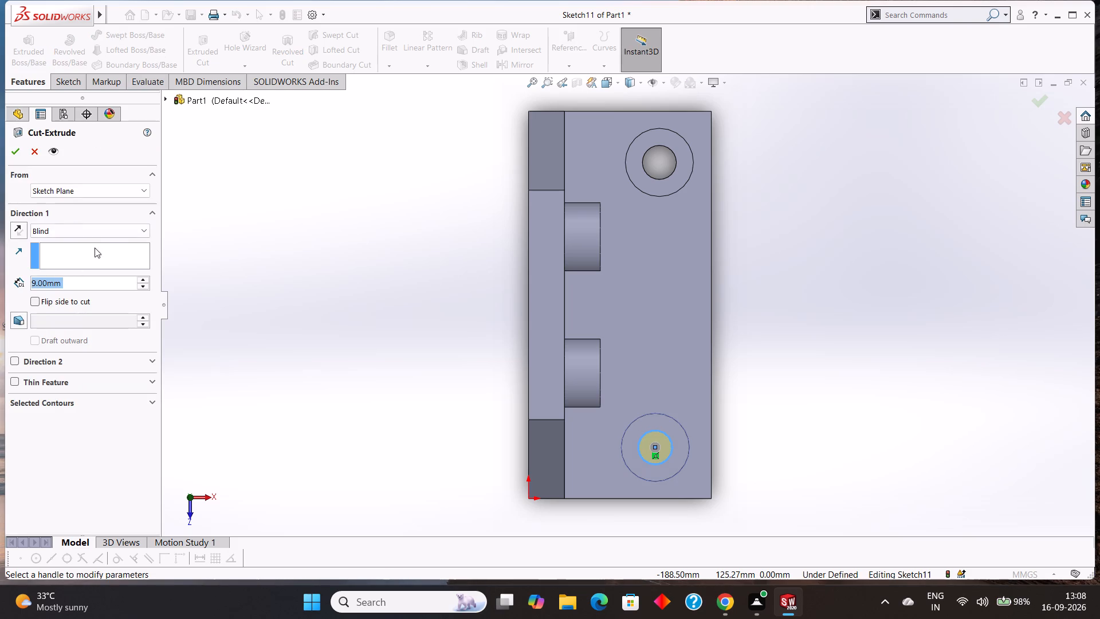
left_click(110, 232)
left_click(100, 254)
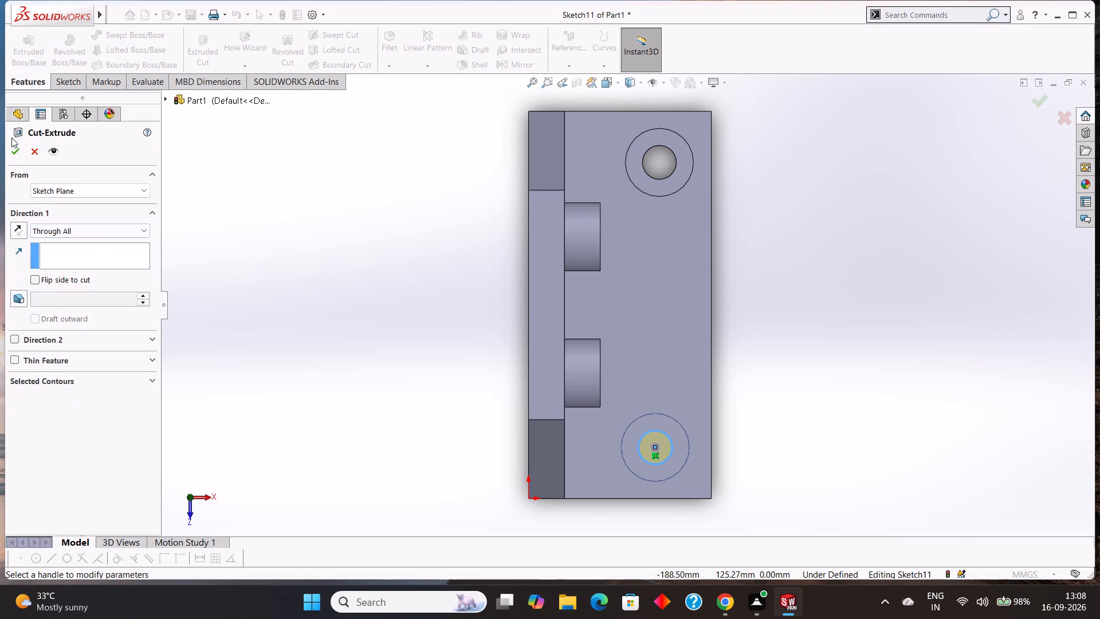
left_click(15, 151)
left_click(825, 396)
Apply a 26 mm constant-size fillet to the upright's upper corner edge at the origin end.
middle_click_drag(878, 459, 847, 397)
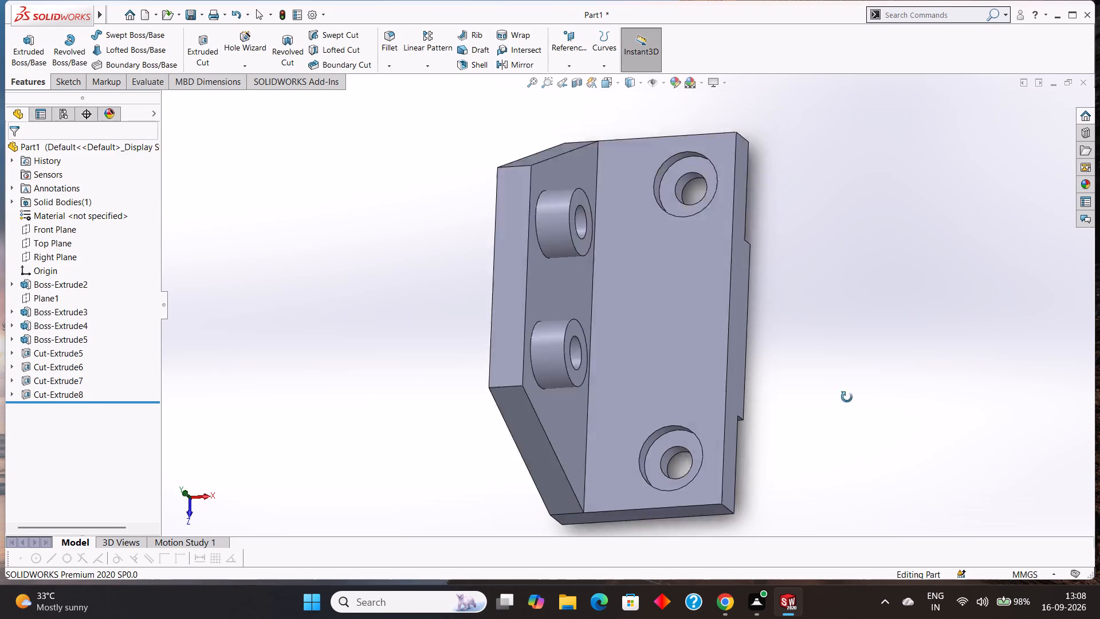
middle_click_drag(847, 397, 822, 398)
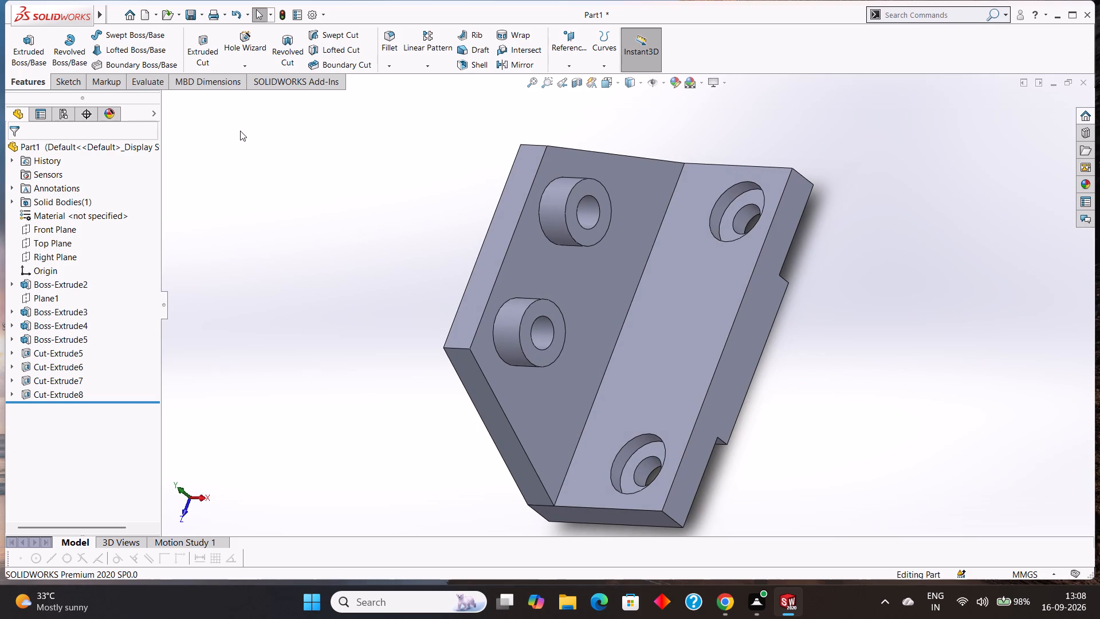
left_click(392, 66)
left_click(395, 78)
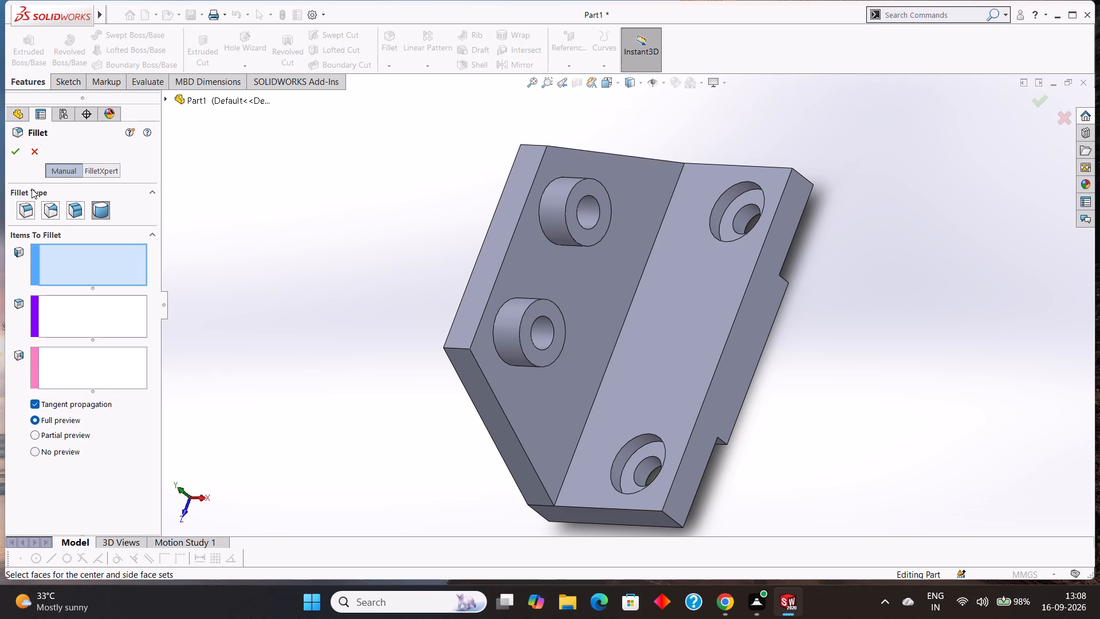
left_click(28, 211)
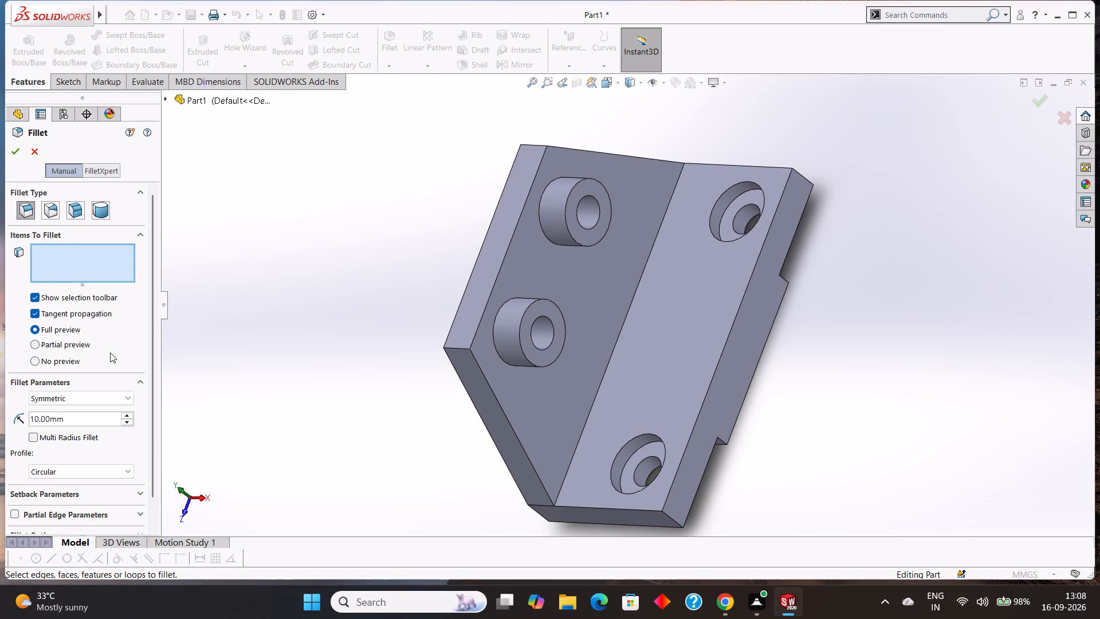
left_click_drag(84, 418, 0, 408)
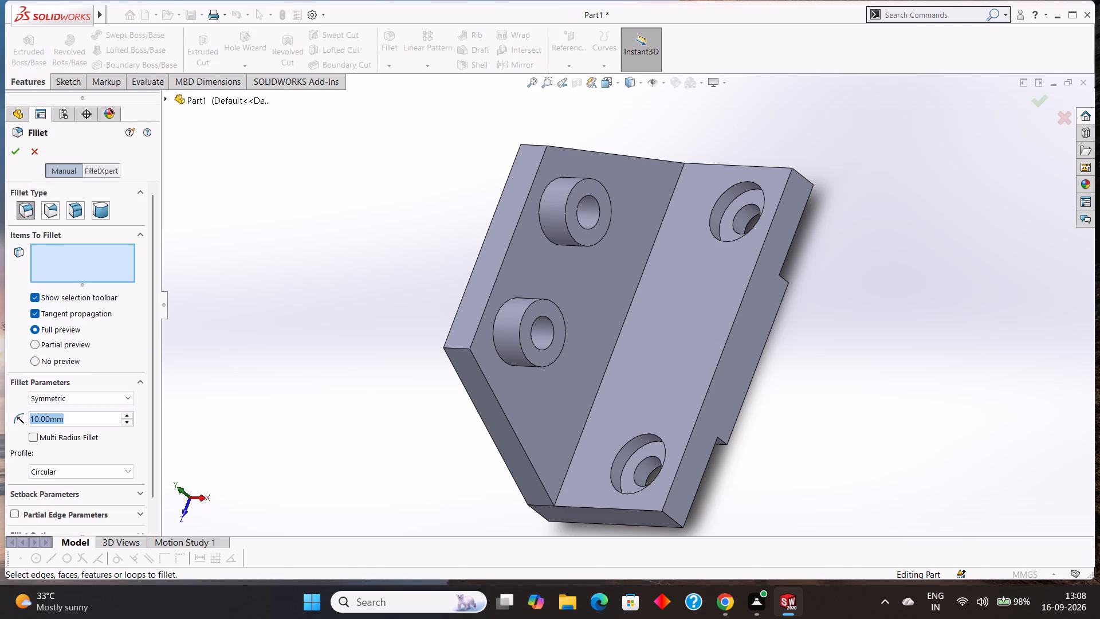
left_click_drag(0, 408, 2, 408)
key("2")
key("6")
key("Return")
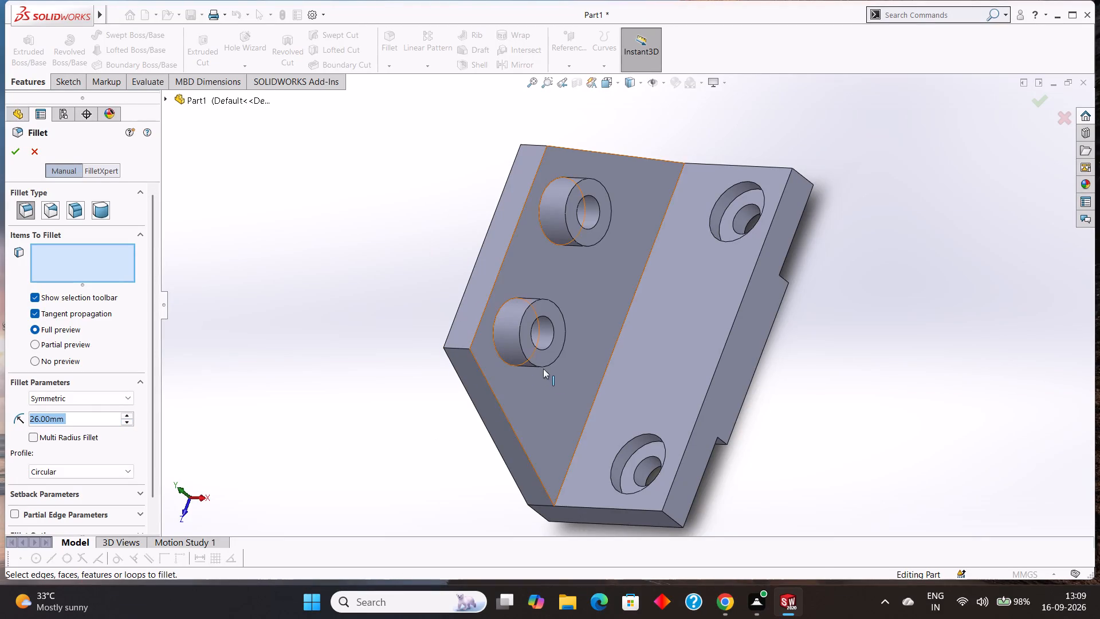
left_click(457, 348)
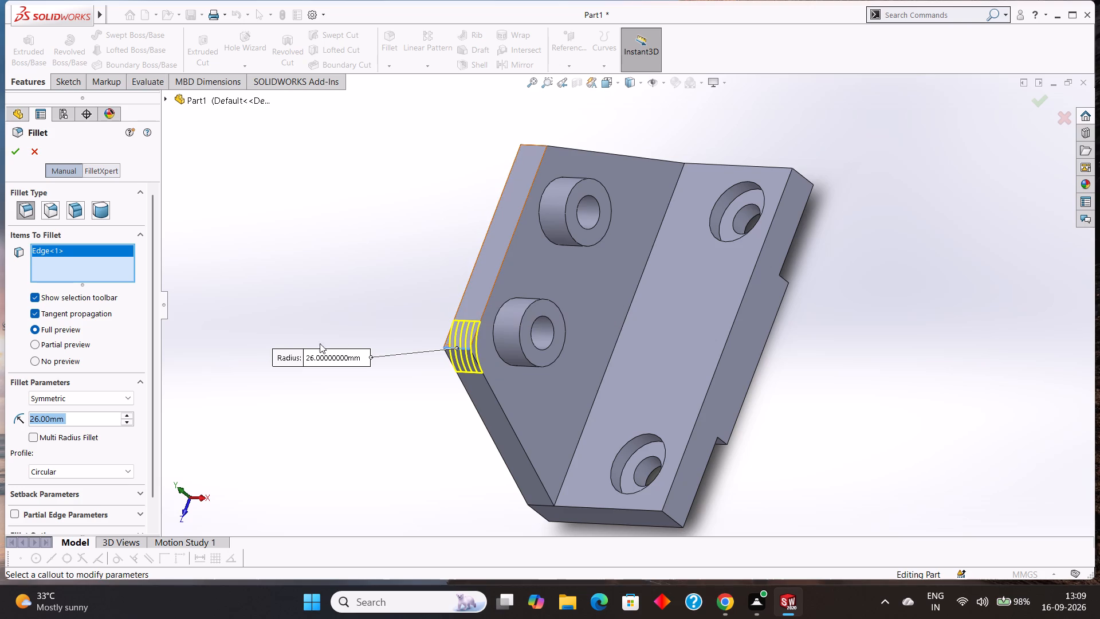
left_click(17, 144)
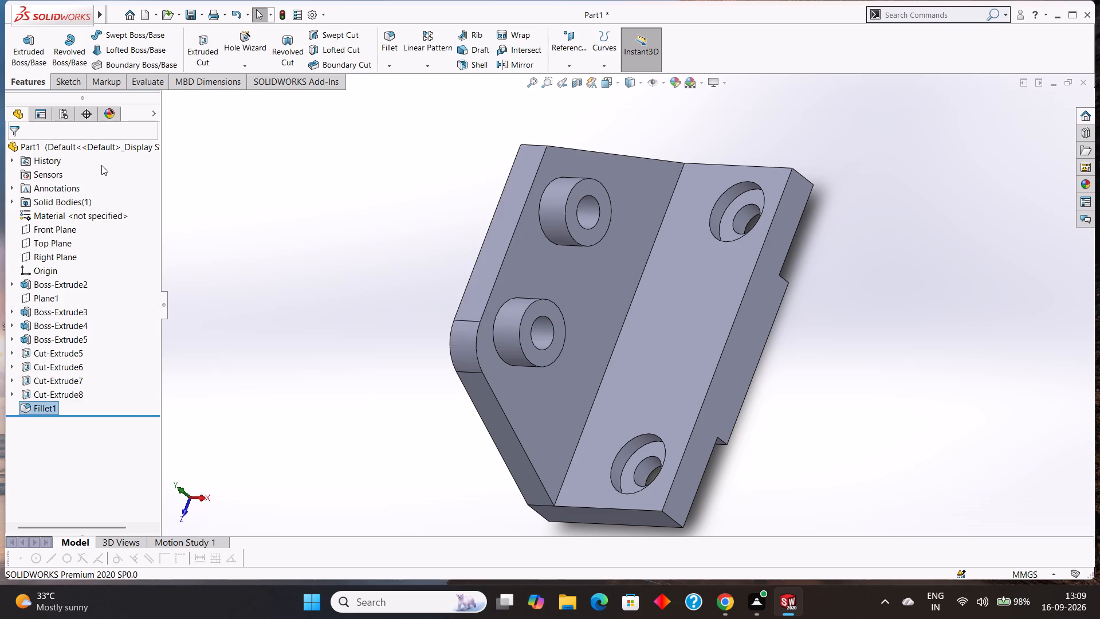
Fillet the upright's other upper corner edge with a 26 mm radius.
left_click(387, 68)
left_click(400, 77)
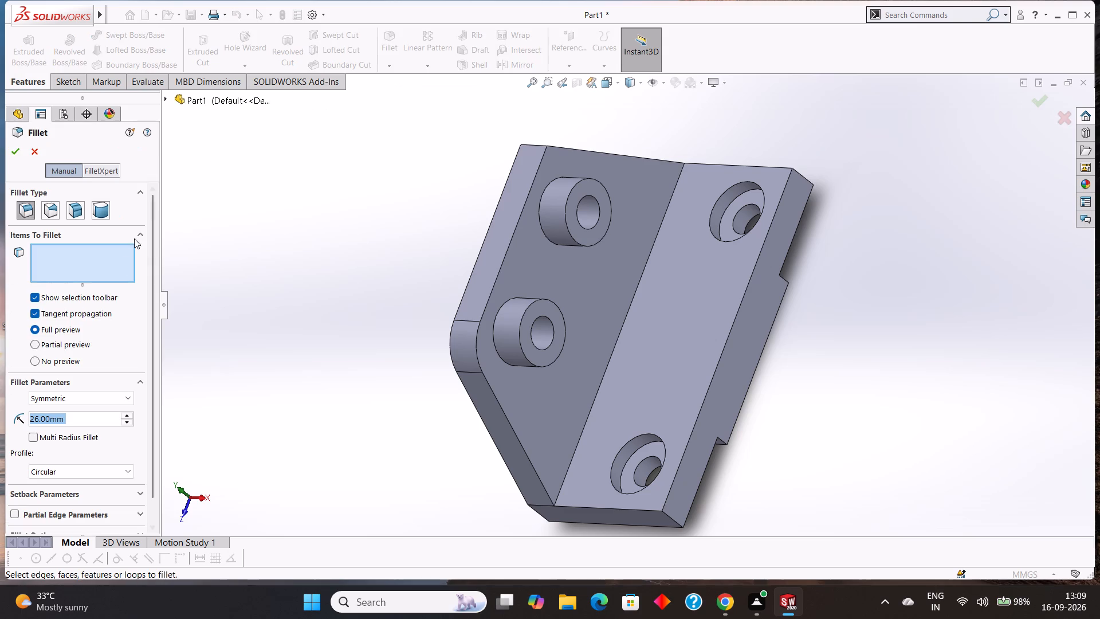
middle_click_drag(584, 101, 596, 142)
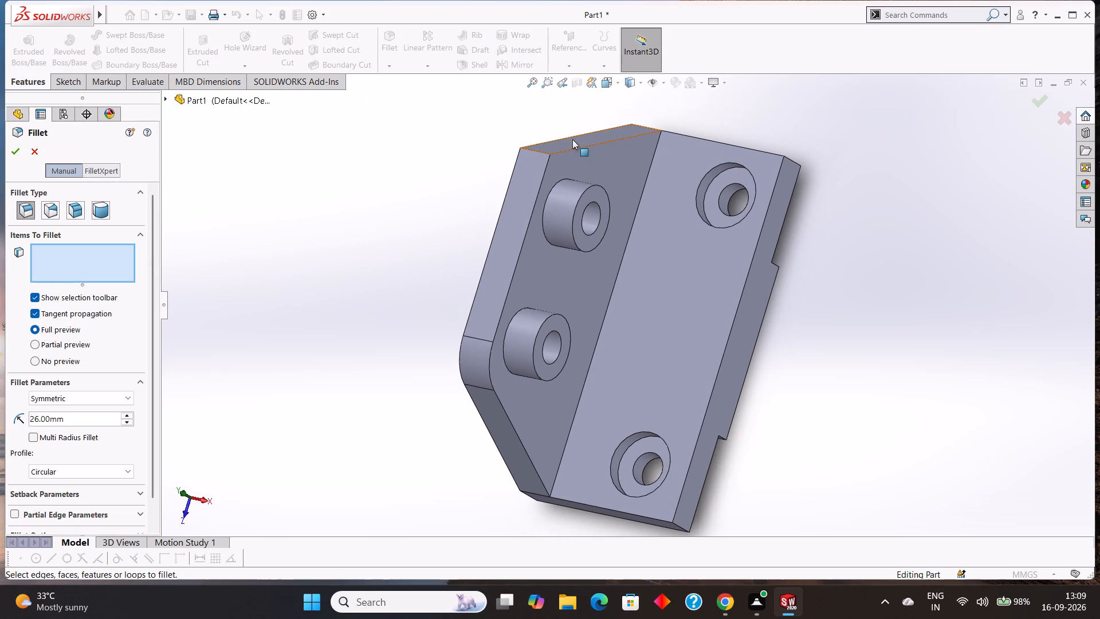
left_click(537, 150)
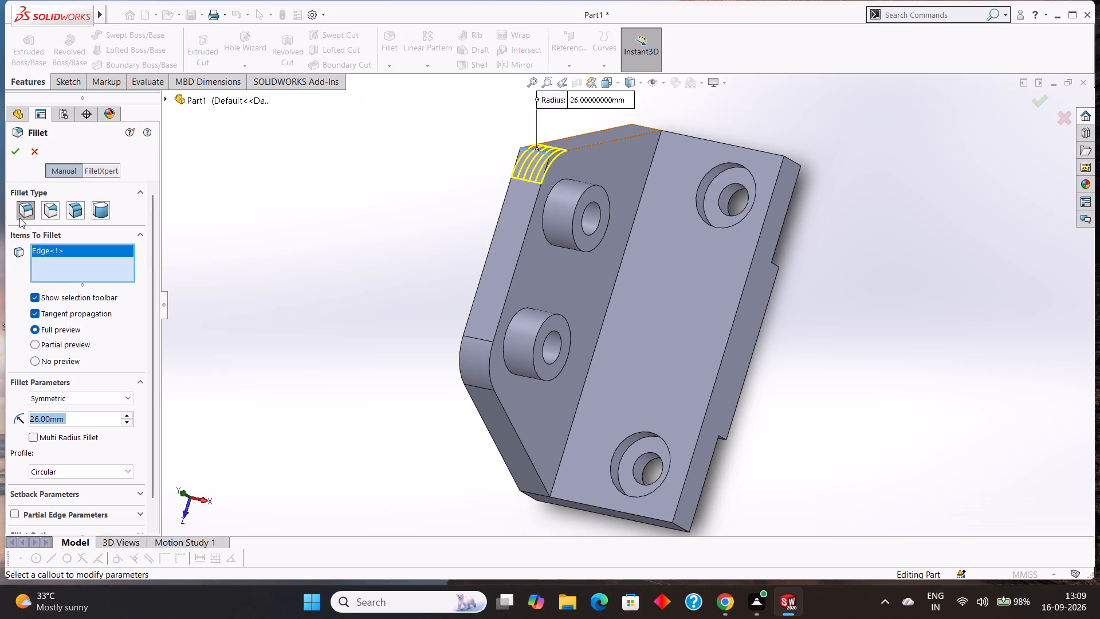
left_click(15, 153)
Fillet both outer vertical corner edges of the base plate with a 26 mm radius.
middle_click_drag(277, 373, 270, 326)
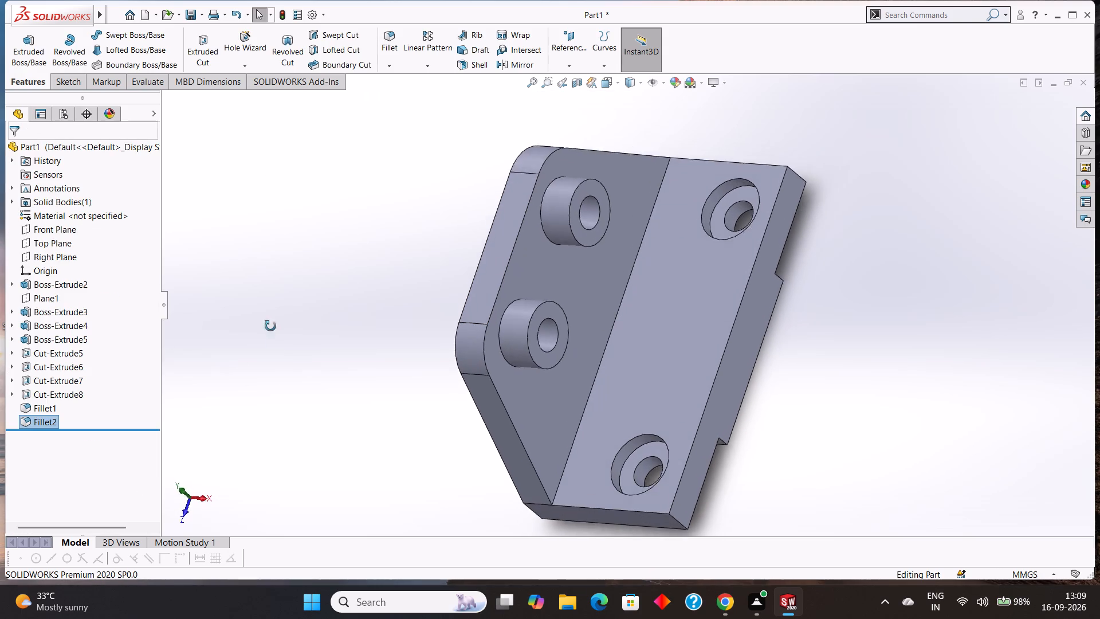
middle_click_drag(270, 326, 254, 229)
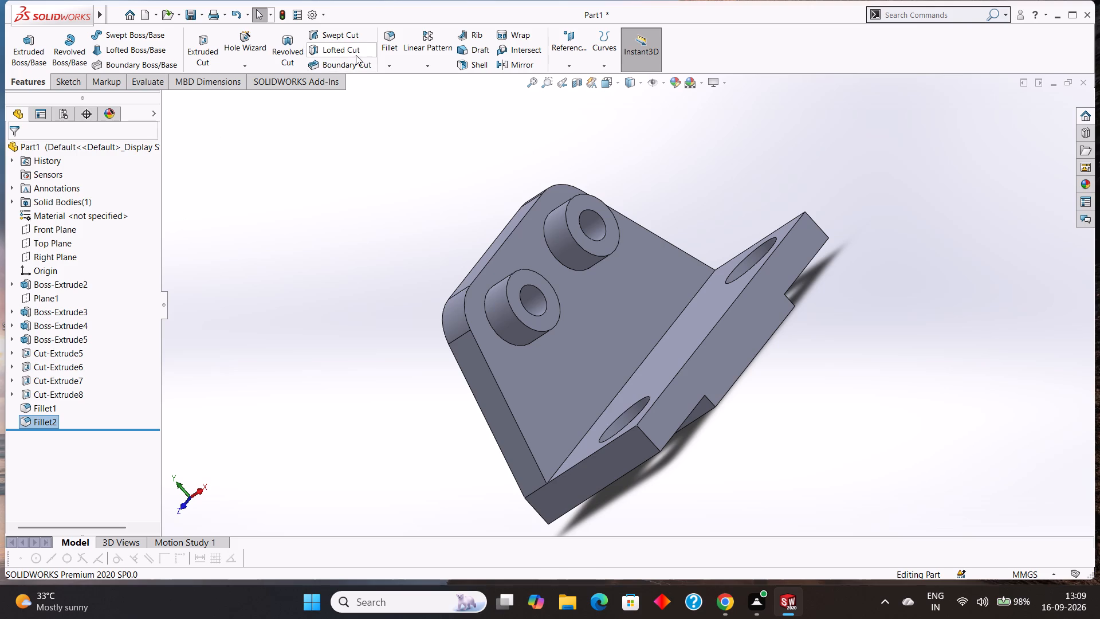
left_click(391, 69)
left_click(395, 77)
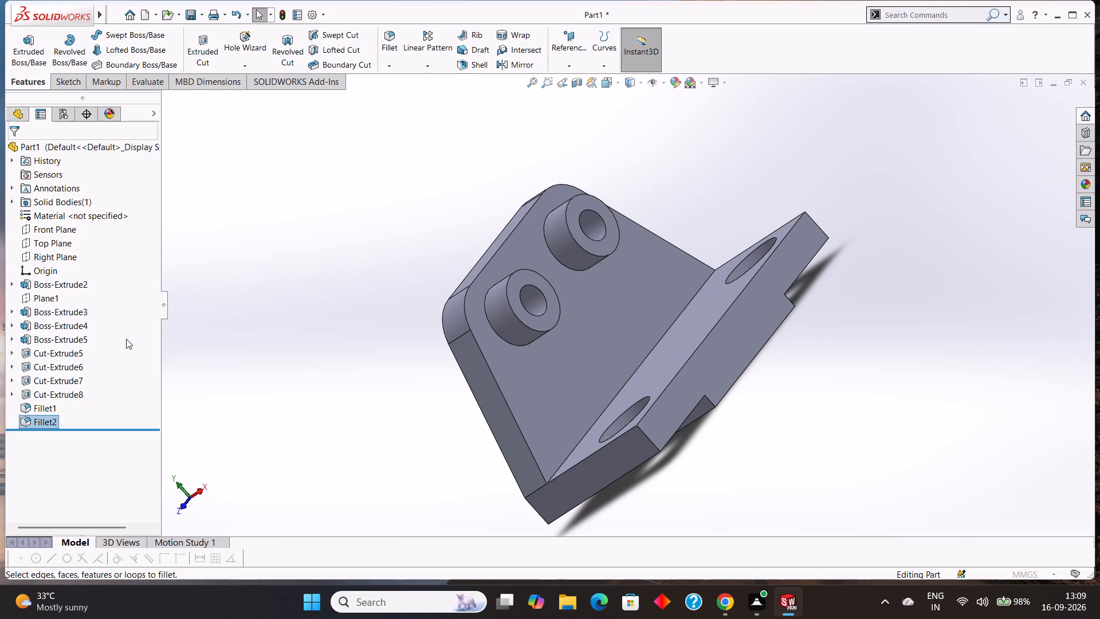
left_click(646, 433)
scroll(909, 217, "up", 1)
middle_click_drag(904, 218, 867, 246)
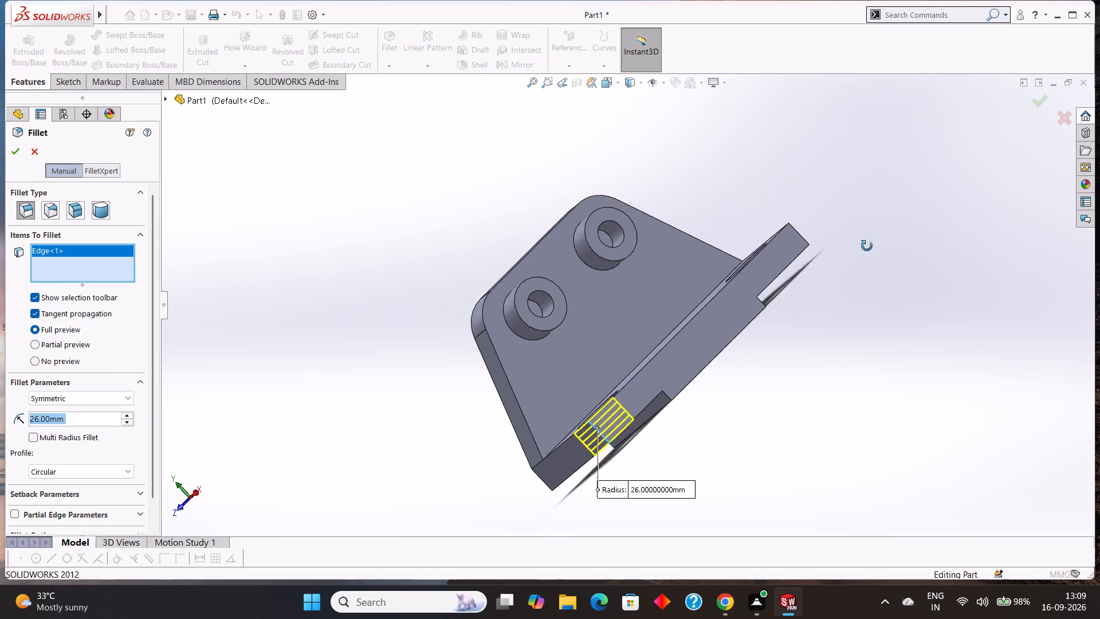
middle_click_drag(867, 246, 806, 277)
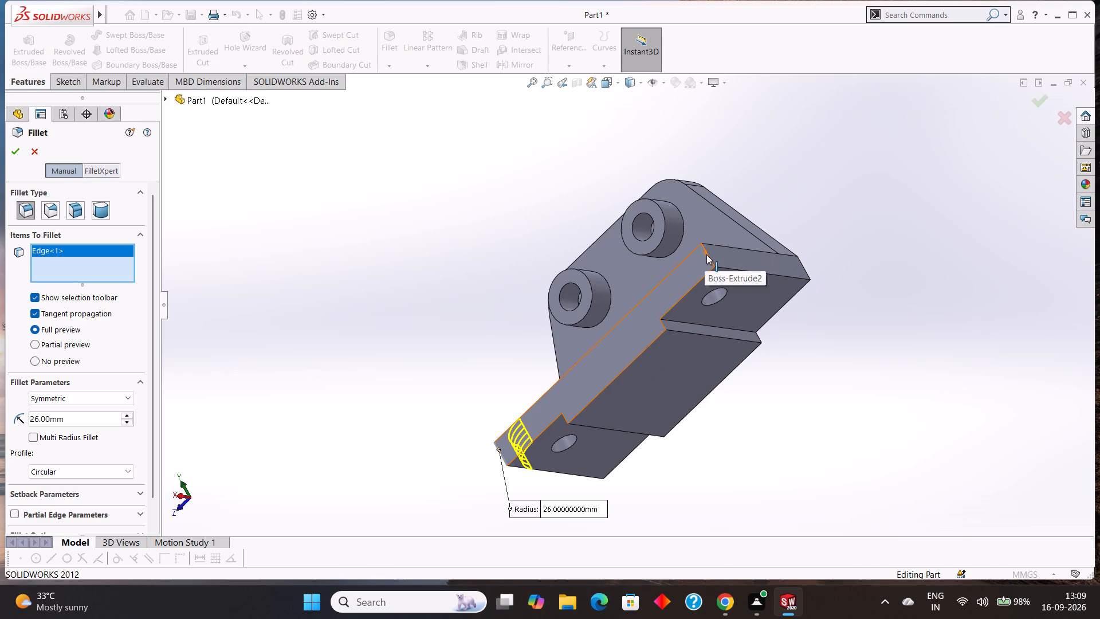
left_click(706, 254)
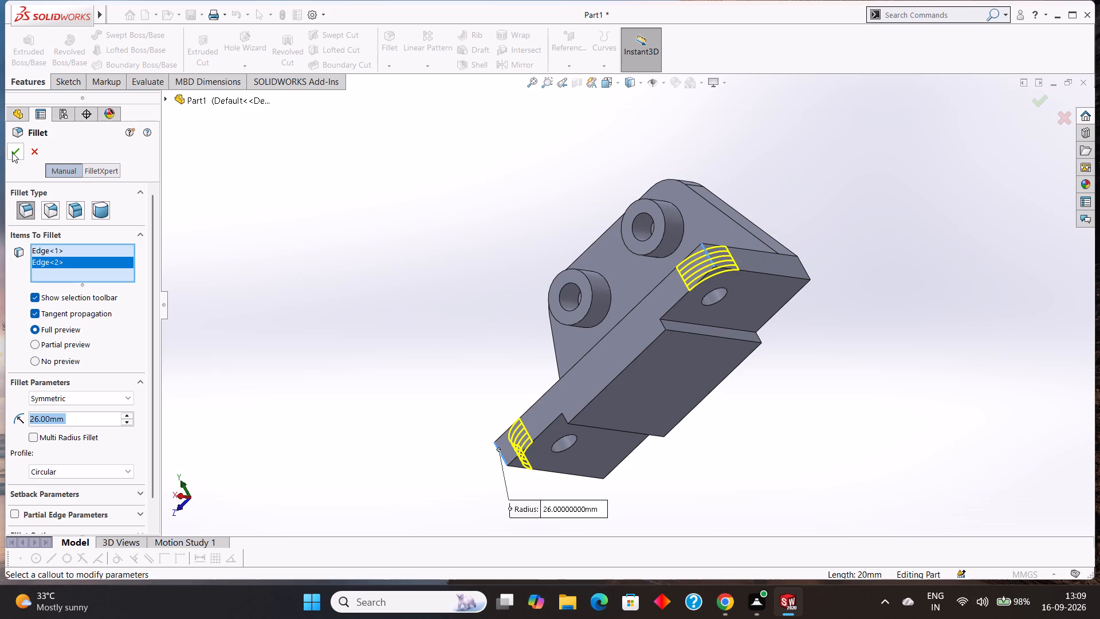
left_click(12, 152)
left_click(192, 205)
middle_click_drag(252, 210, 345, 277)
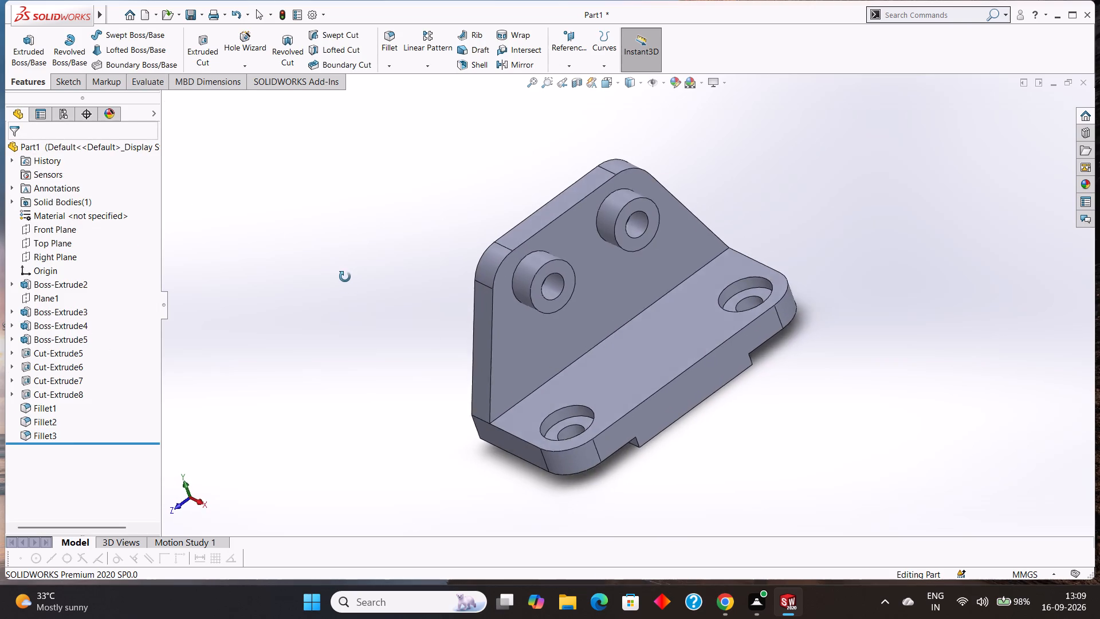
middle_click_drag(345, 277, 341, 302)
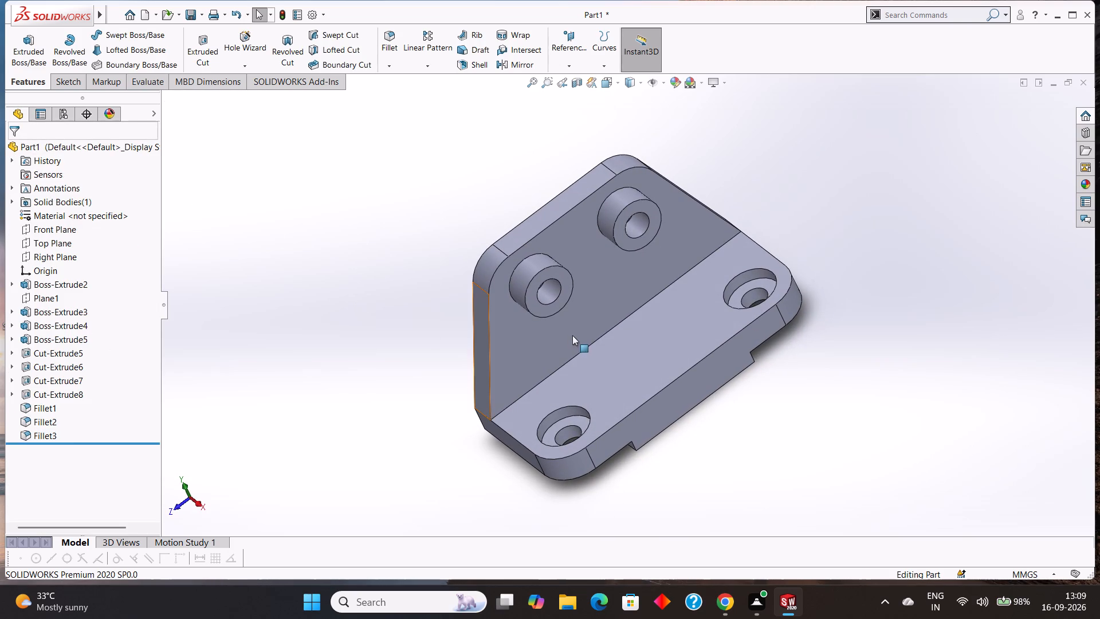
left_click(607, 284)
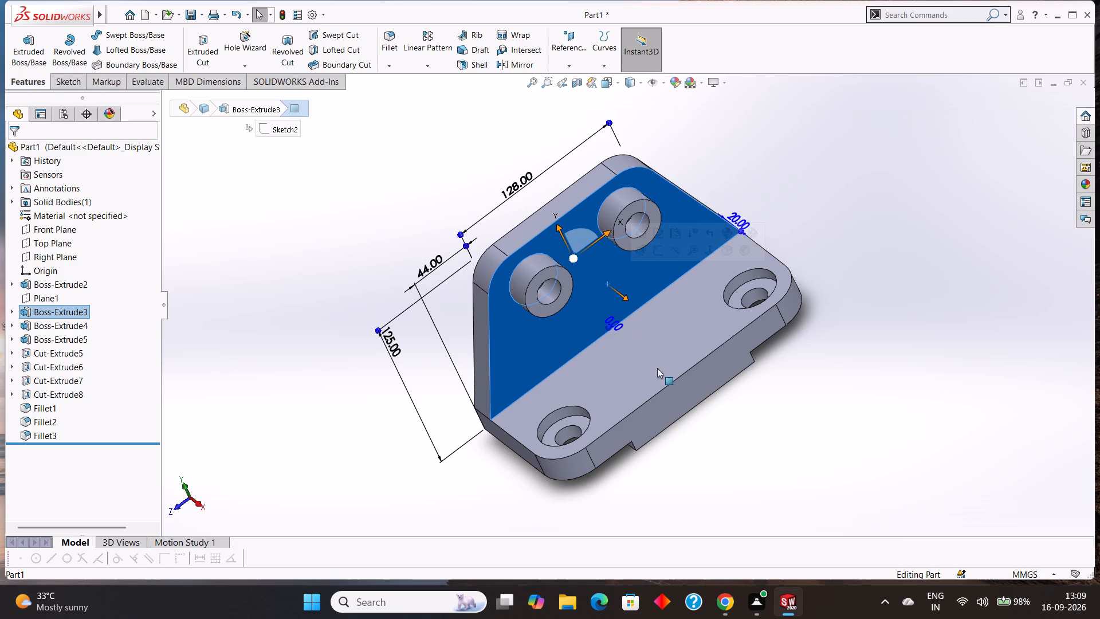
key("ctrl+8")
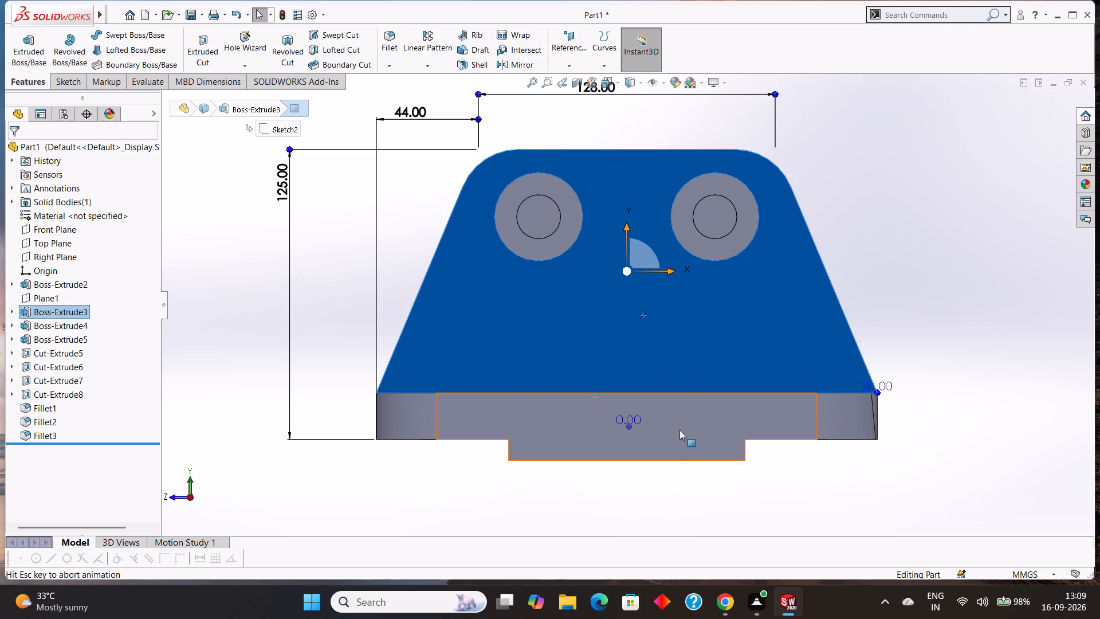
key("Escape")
Start a reference plane parallel to the Front Plane and set its offset distance to 108 mm.
middle_click_drag(904, 261, 919, 311)
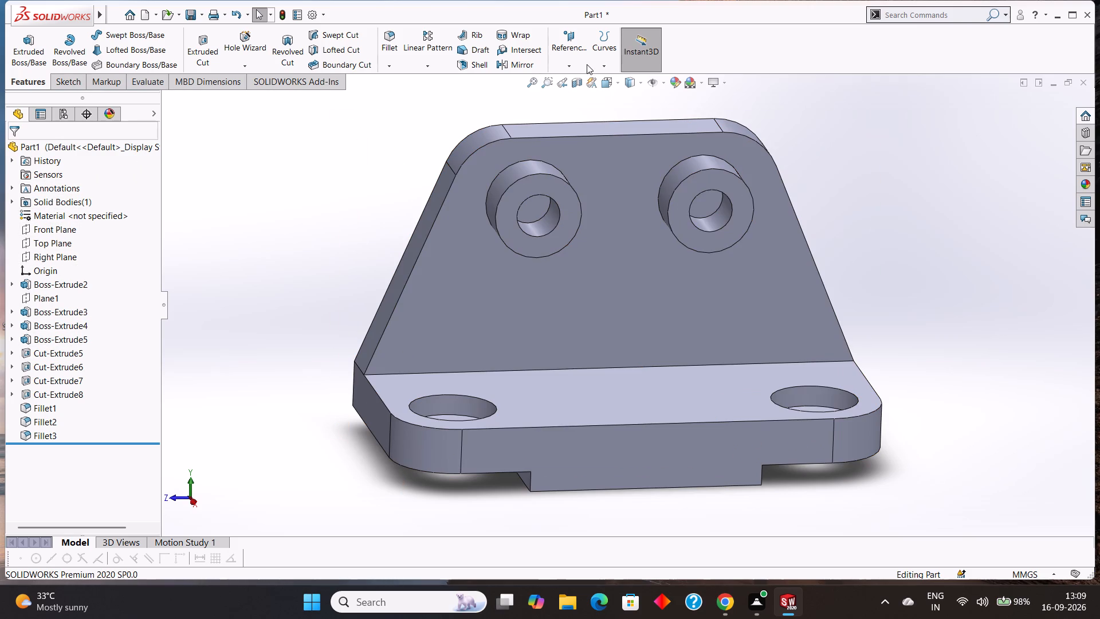
left_click(571, 64)
left_click(576, 76)
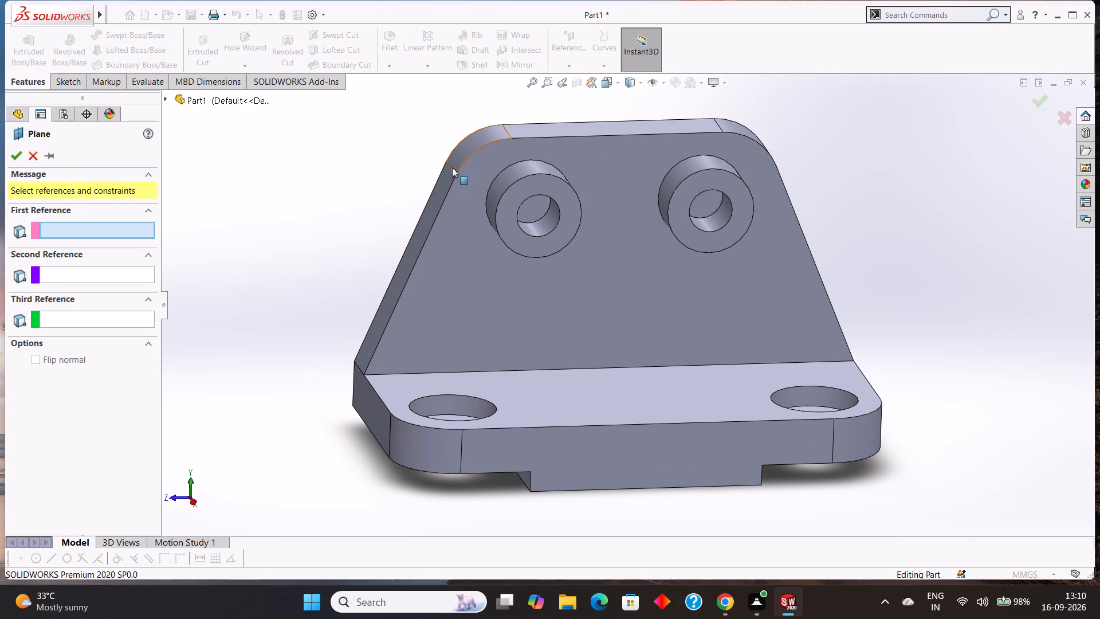
left_click(169, 98)
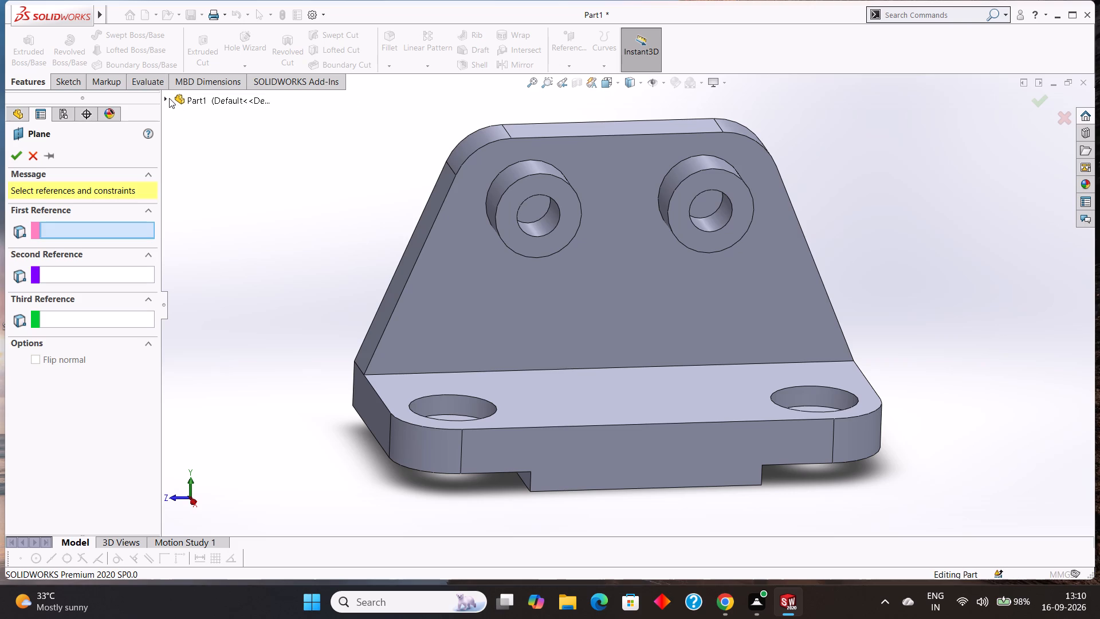
left_click(205, 181)
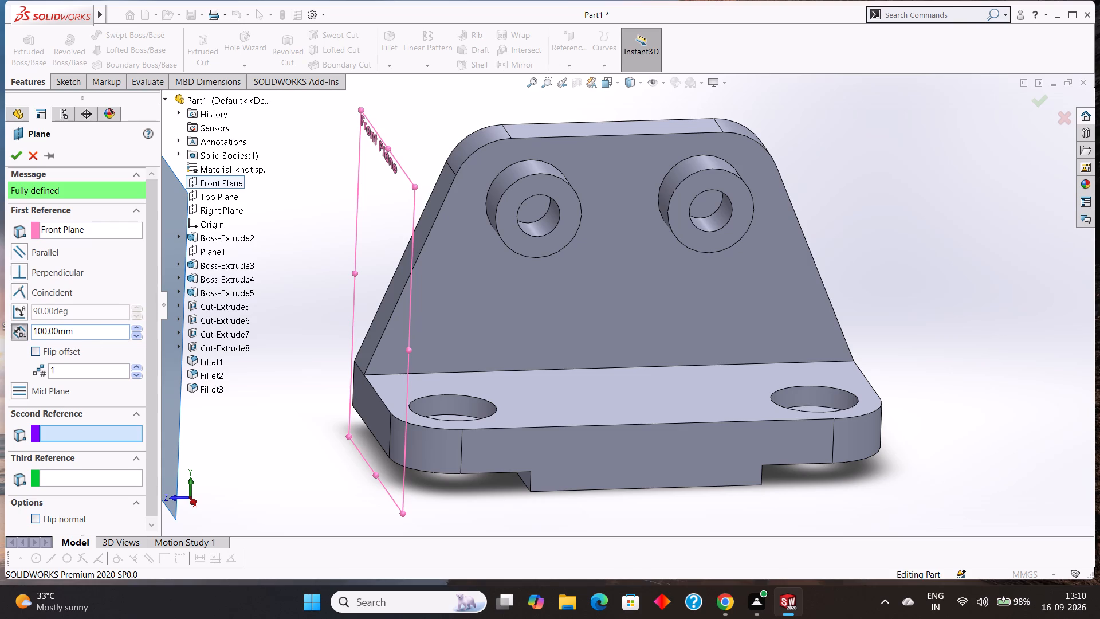
left_click_drag(89, 330, 8, 331)
key("0")
key("Return")
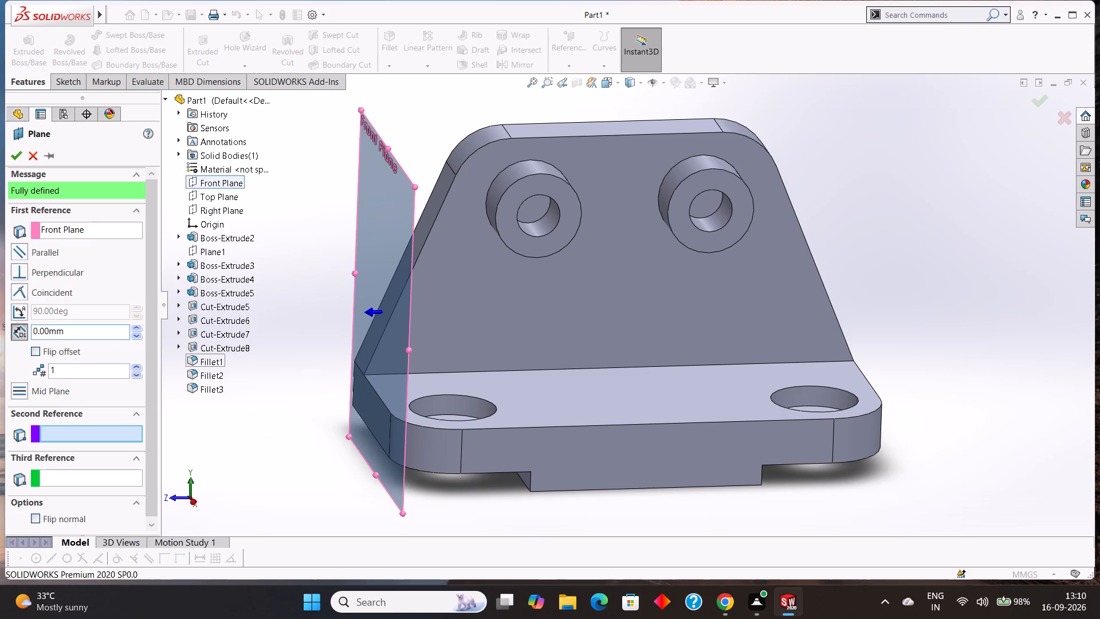
left_click_drag(81, 330, 7, 318)
type("10")
key("8")
key("Return")
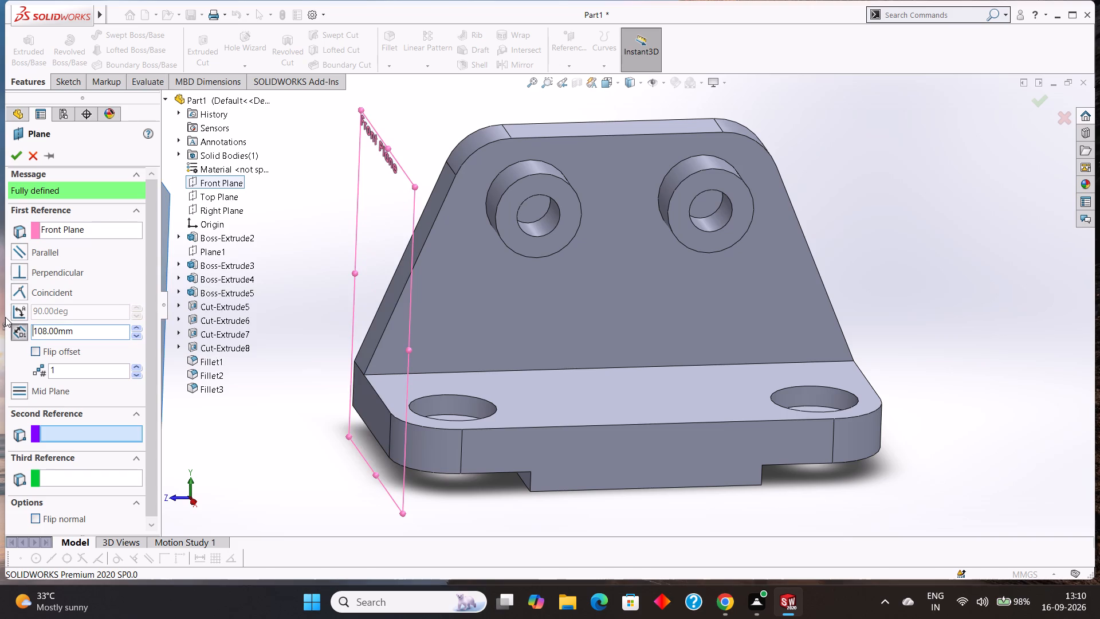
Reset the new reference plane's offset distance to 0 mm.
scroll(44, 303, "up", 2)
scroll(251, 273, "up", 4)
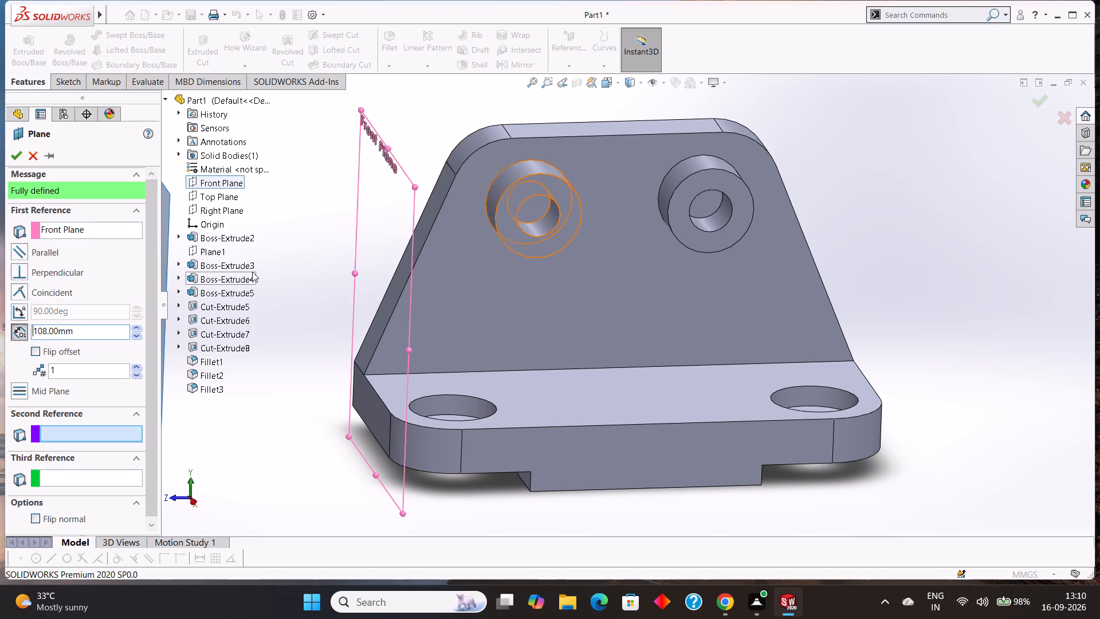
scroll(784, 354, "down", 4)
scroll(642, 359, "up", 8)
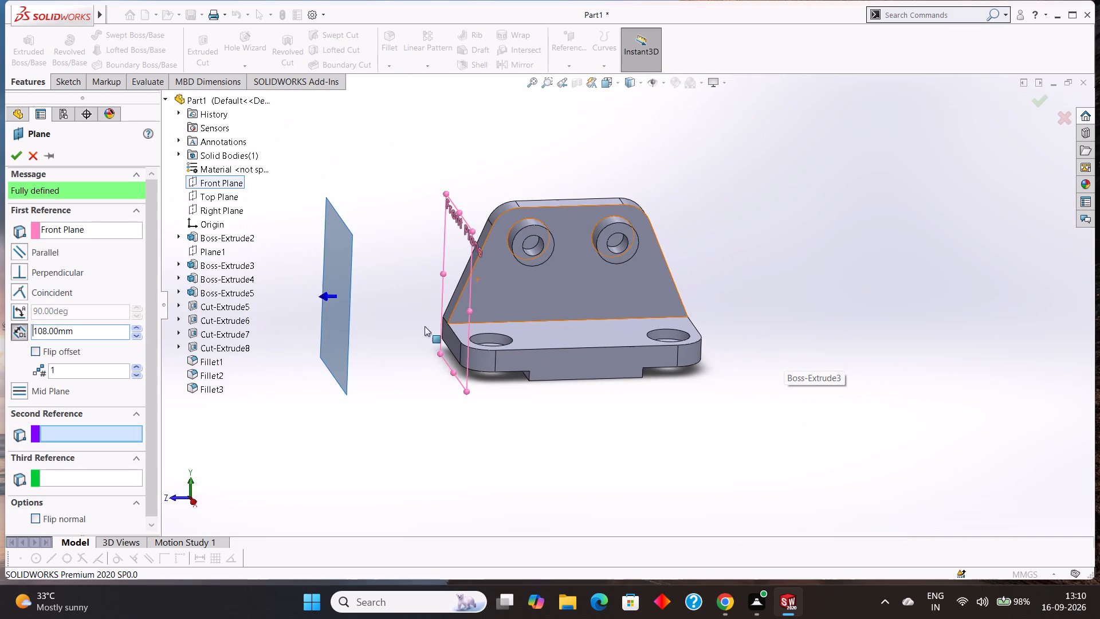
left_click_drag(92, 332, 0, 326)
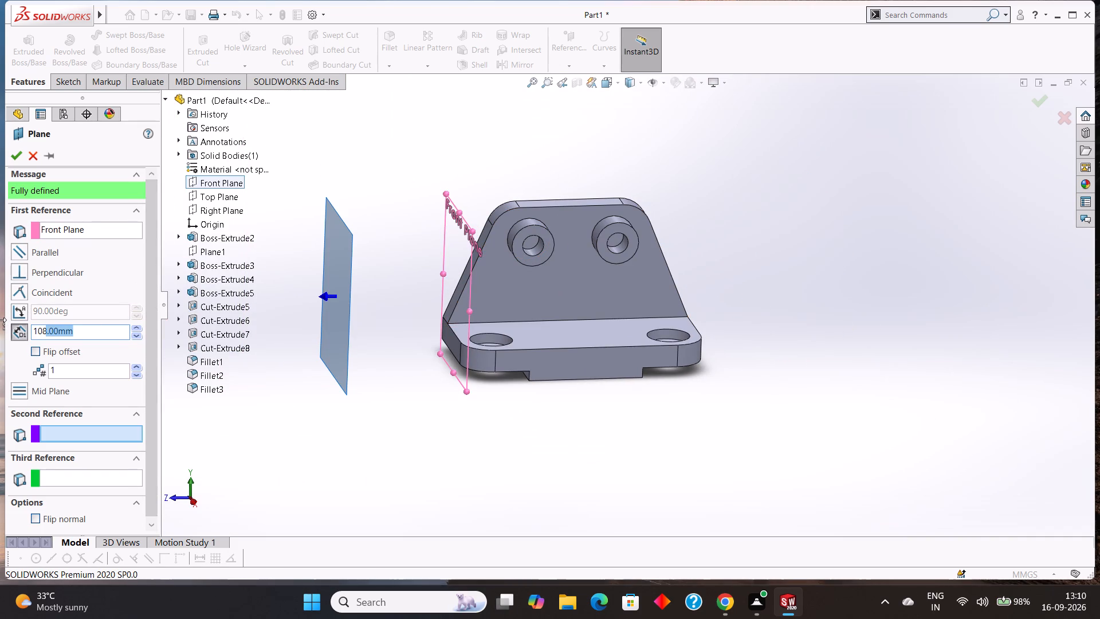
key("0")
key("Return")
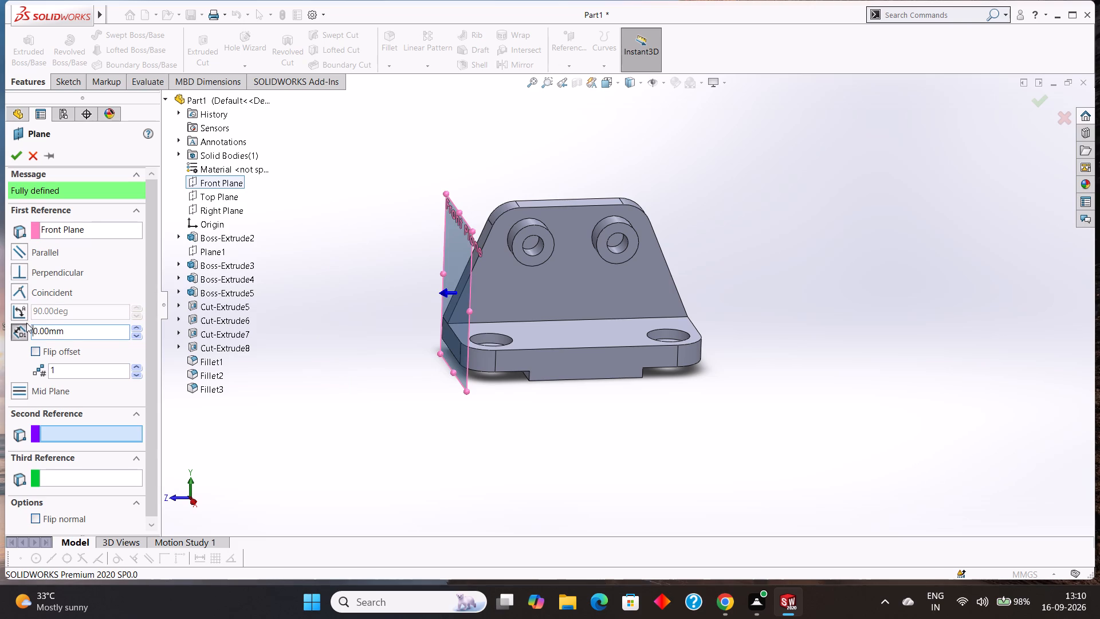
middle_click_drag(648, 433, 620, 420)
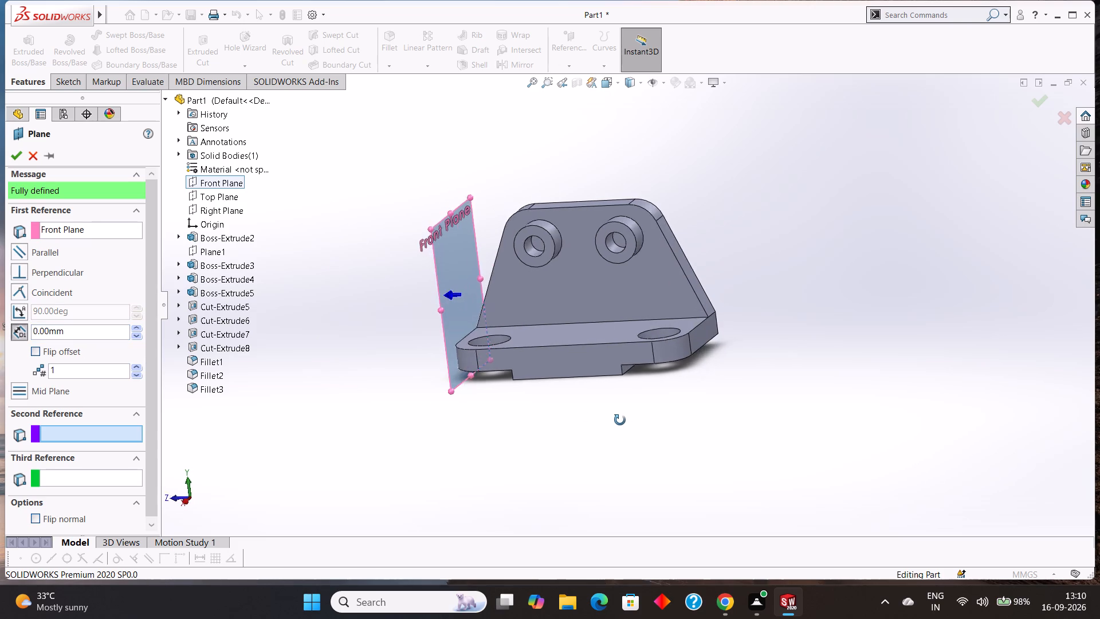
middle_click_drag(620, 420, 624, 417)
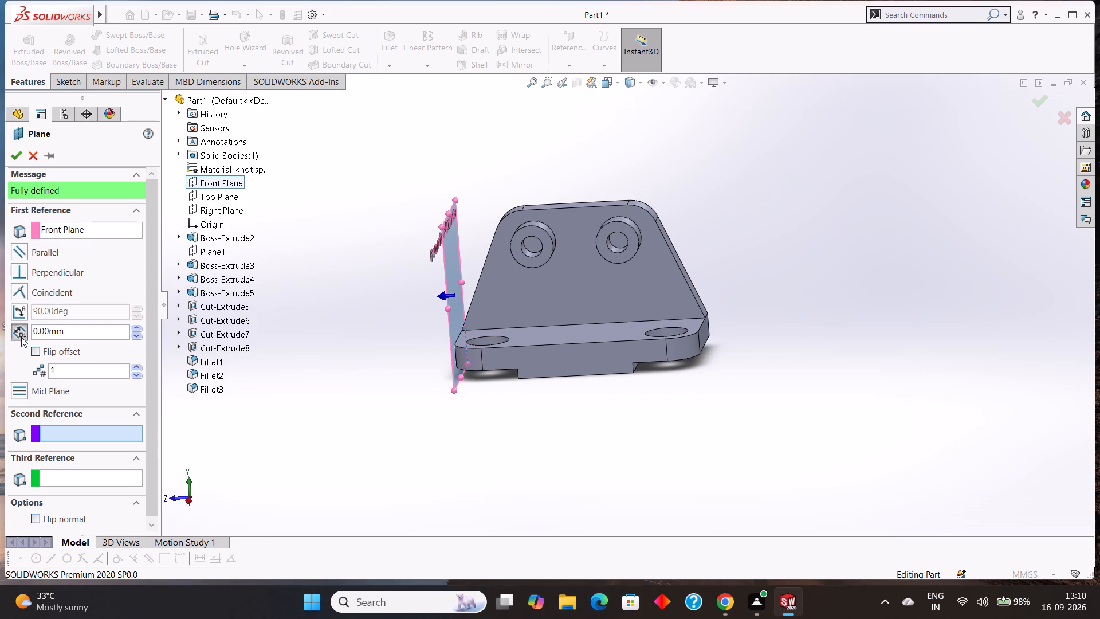
Flip the plane's offset direction, set the offset to 108 mm and create the plane through the bracket.
left_click(18, 334)
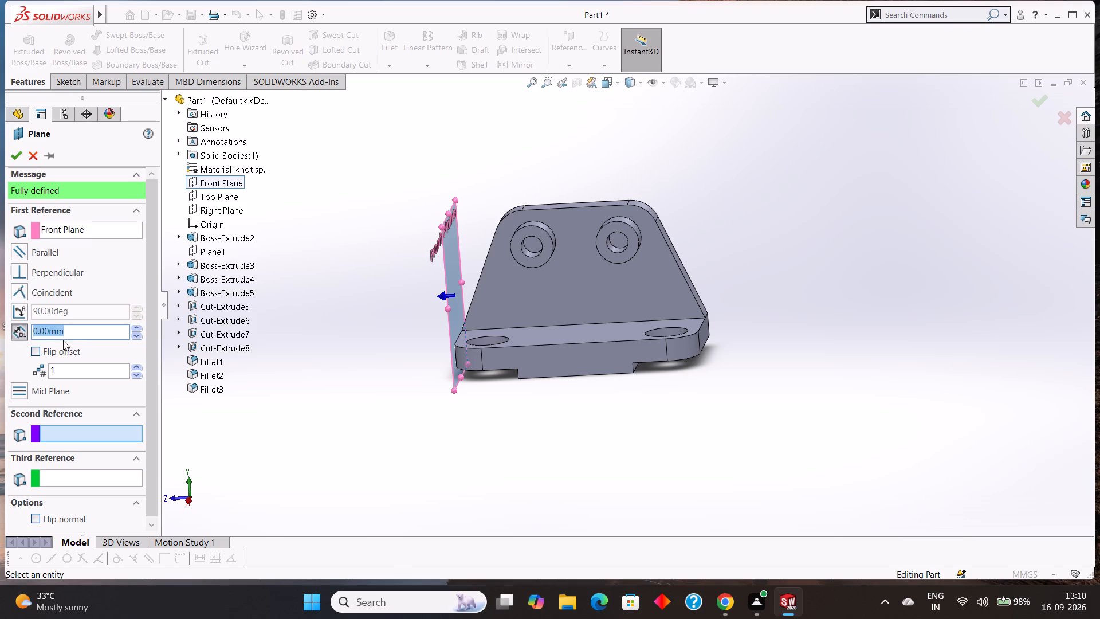
left_click(22, 335)
left_click(41, 350)
key("1")
key("0")
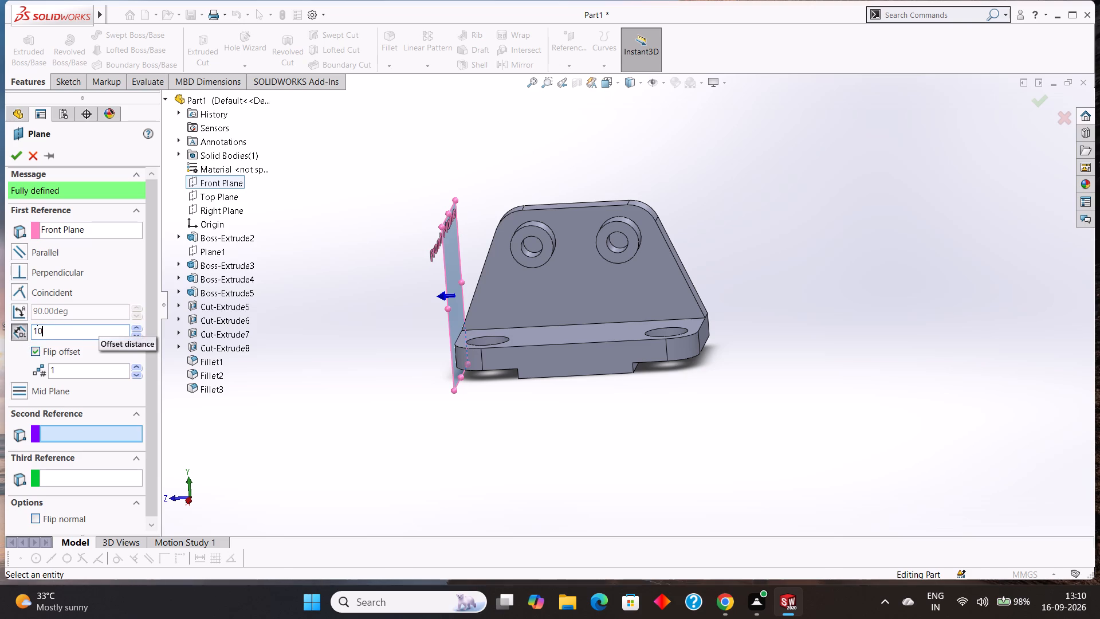
key("8")
key("Return")
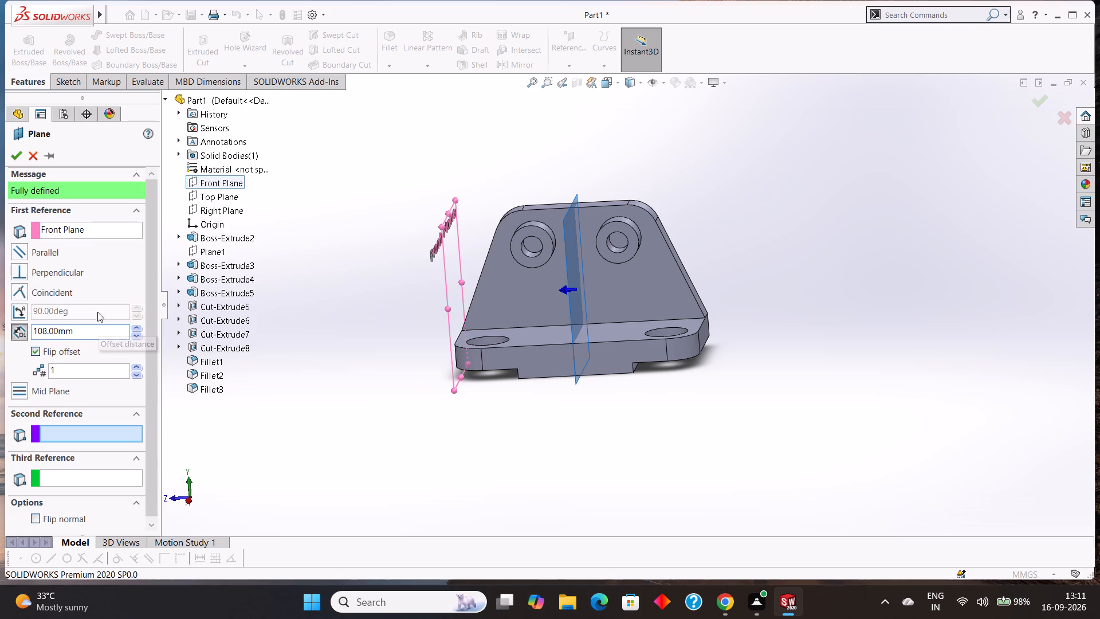
left_click(18, 152)
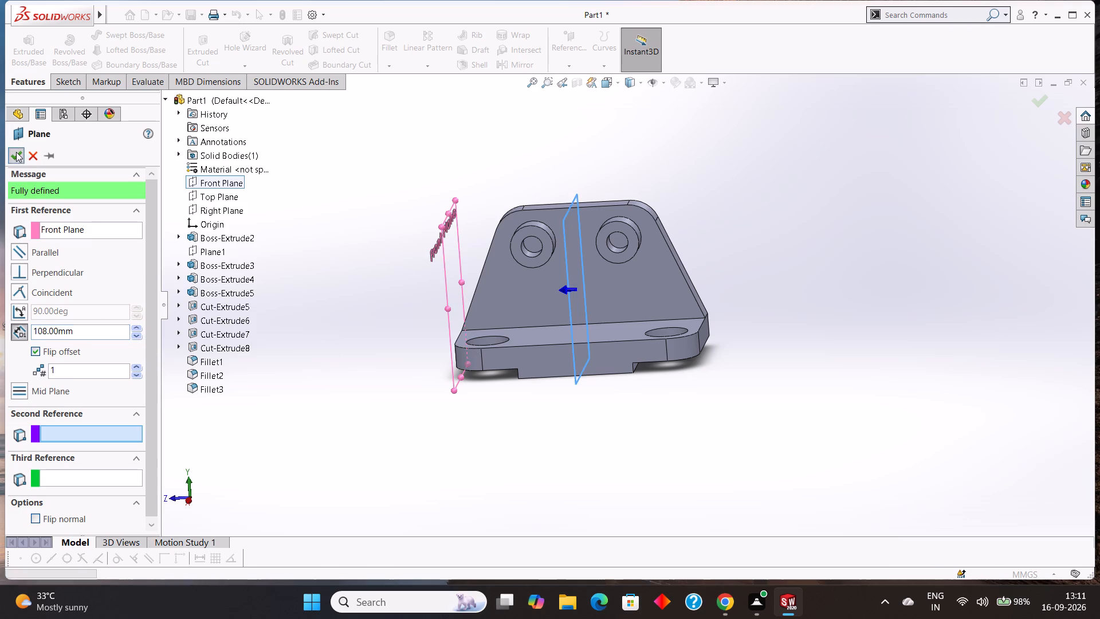
left_click(348, 392)
On the new offset plane, sketch a sloping line about 93 mm long from the base's outer top corner to the upright's face.
scroll(796, 299, "down", 1)
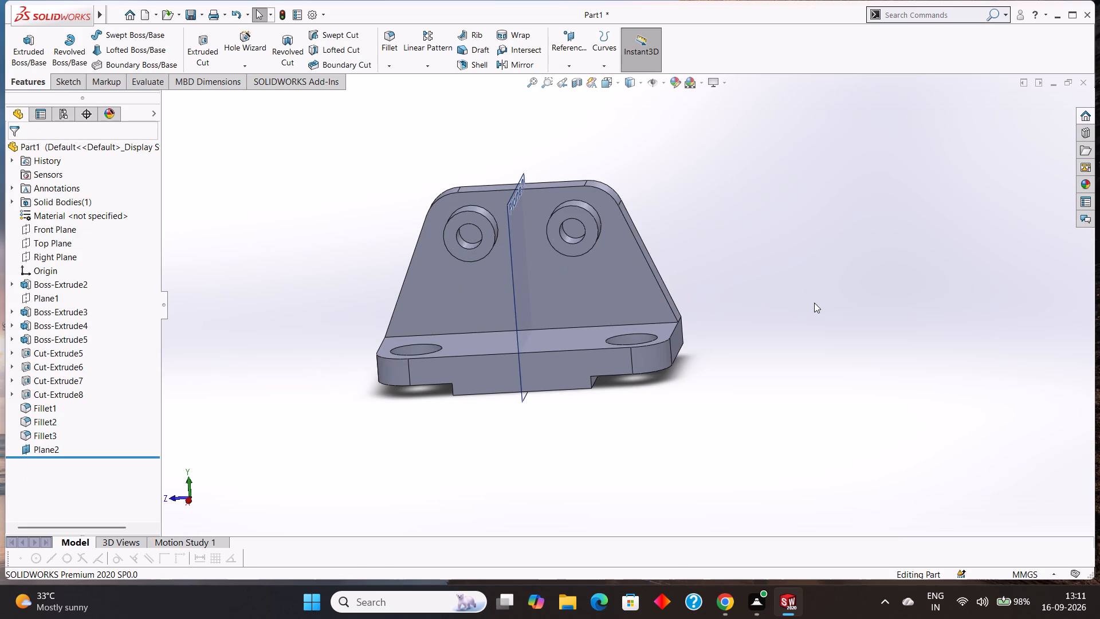
middle_click_drag(816, 303, 862, 300)
scroll(902, 289, "up", 1)
middle_click_drag(902, 289, 967, 301)
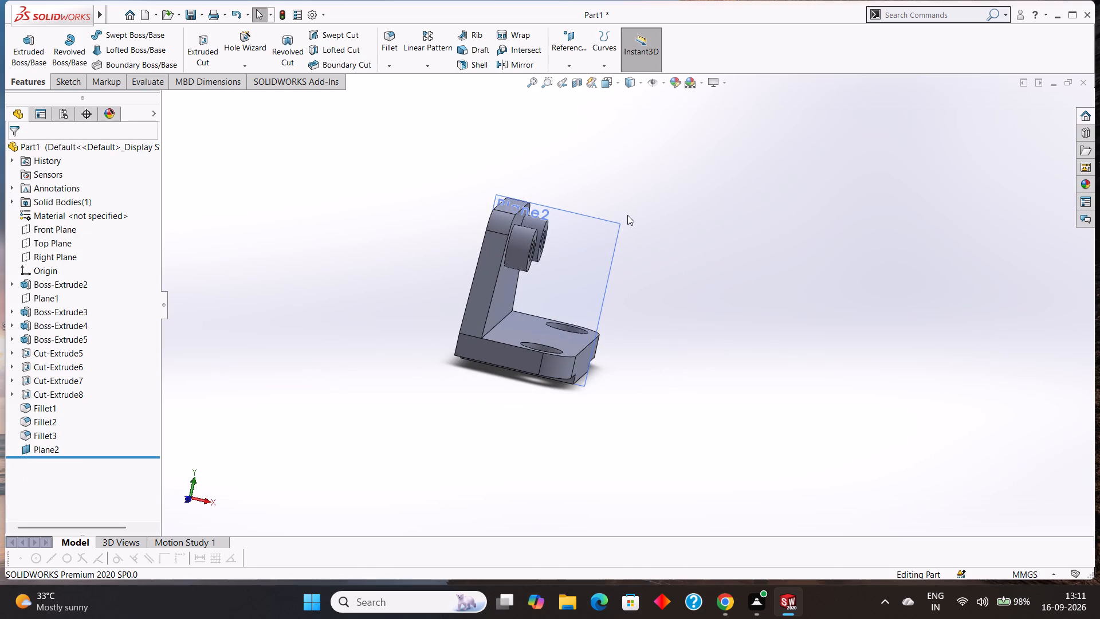
left_click(604, 224)
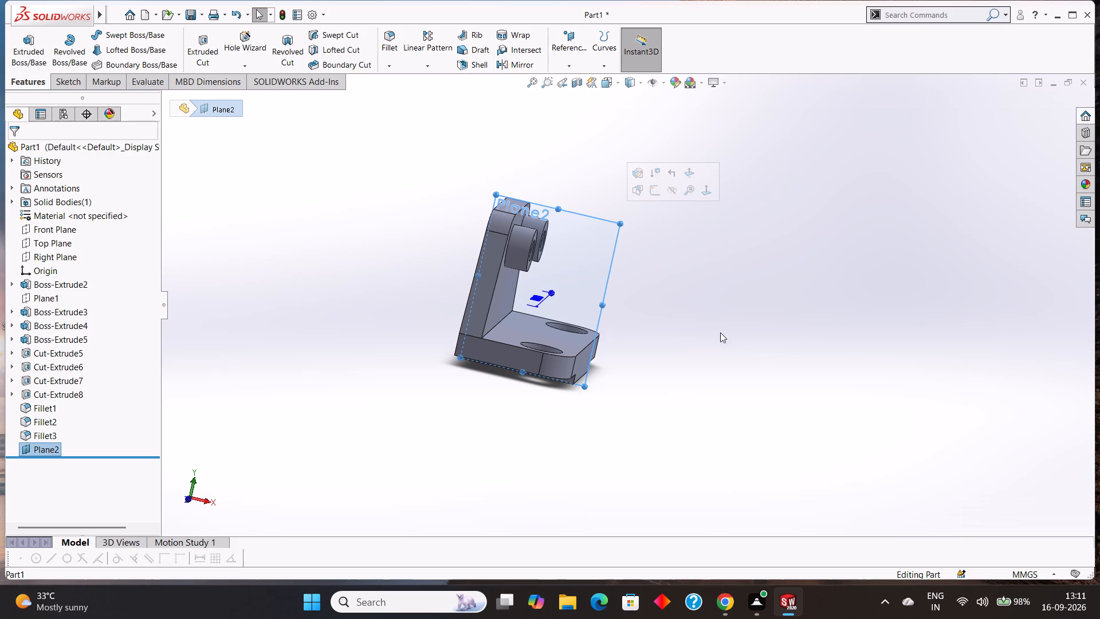
key("ctrl+8")
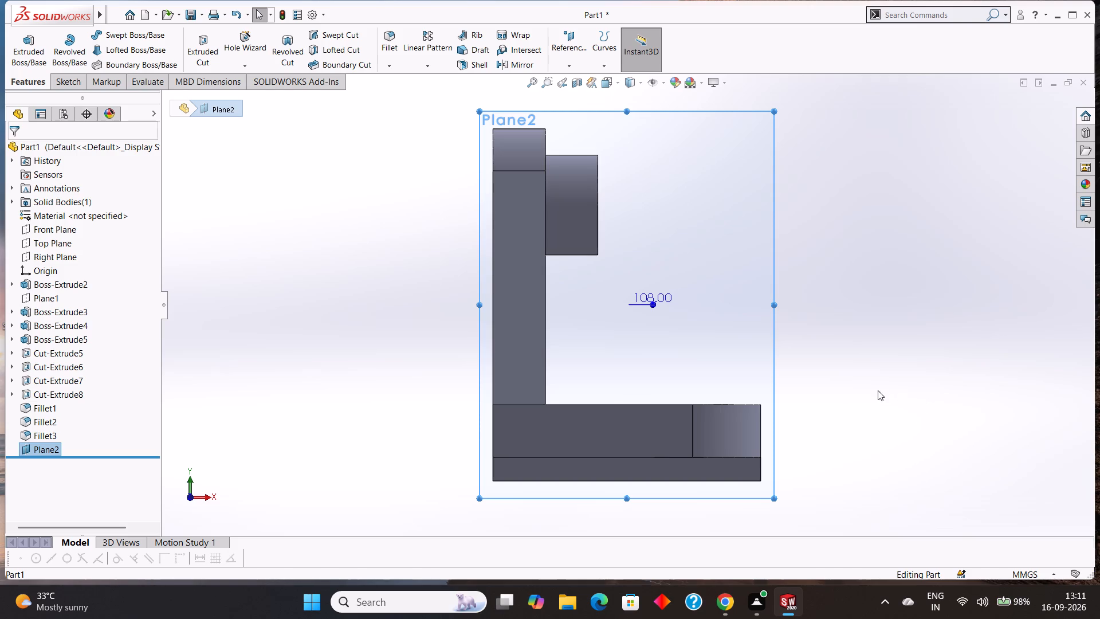
left_click(72, 85)
left_click(117, 34)
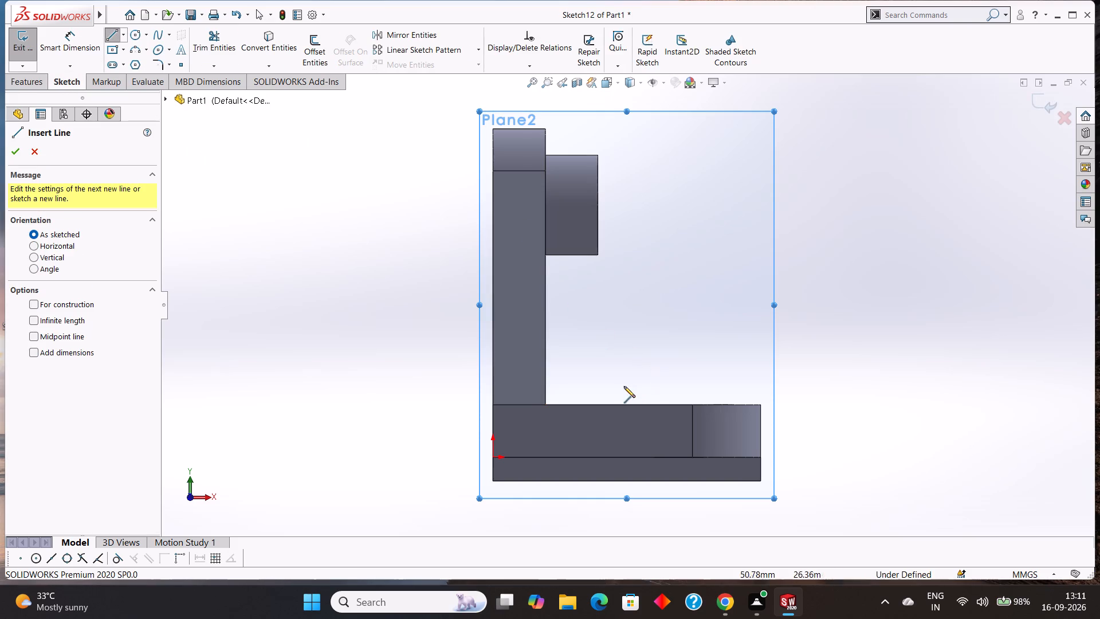
left_click(760, 405)
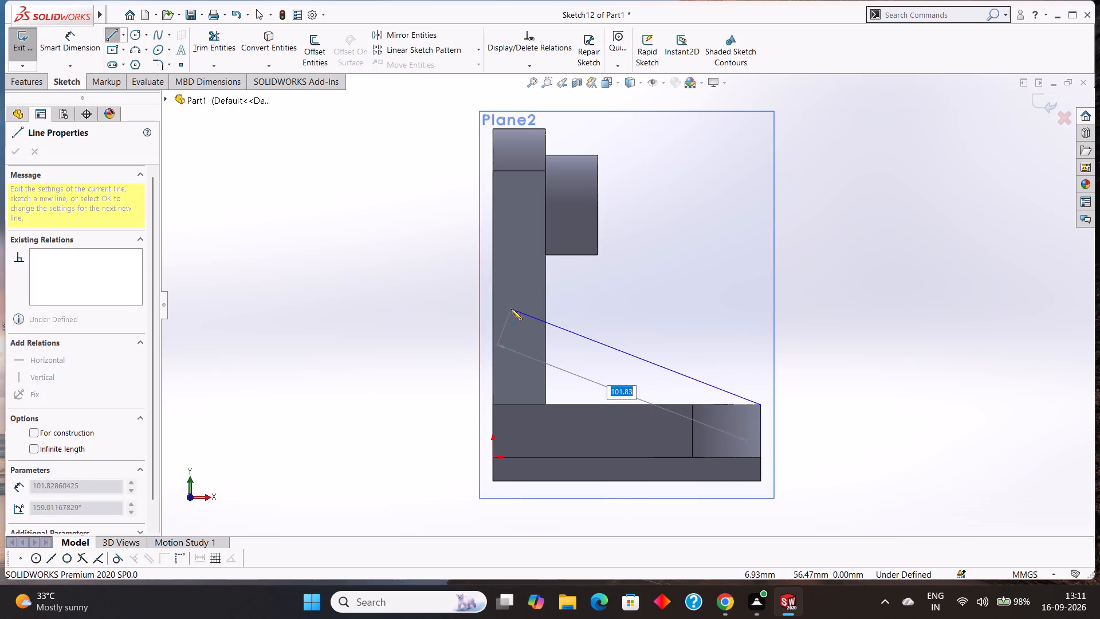
left_click(545, 287)
right_click(652, 293)
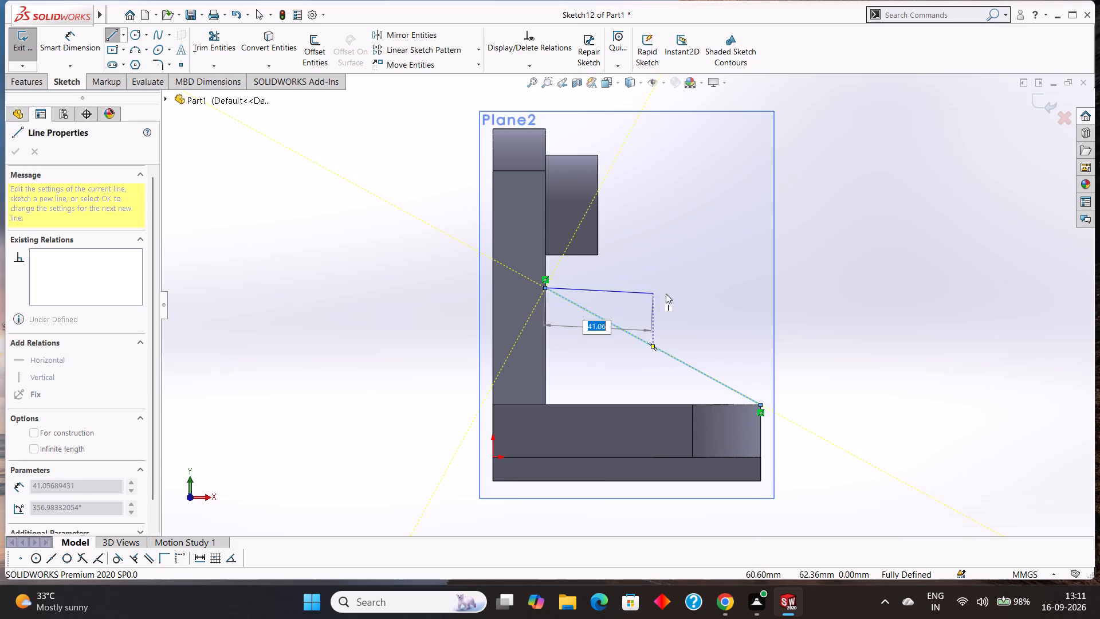
left_click(686, 301)
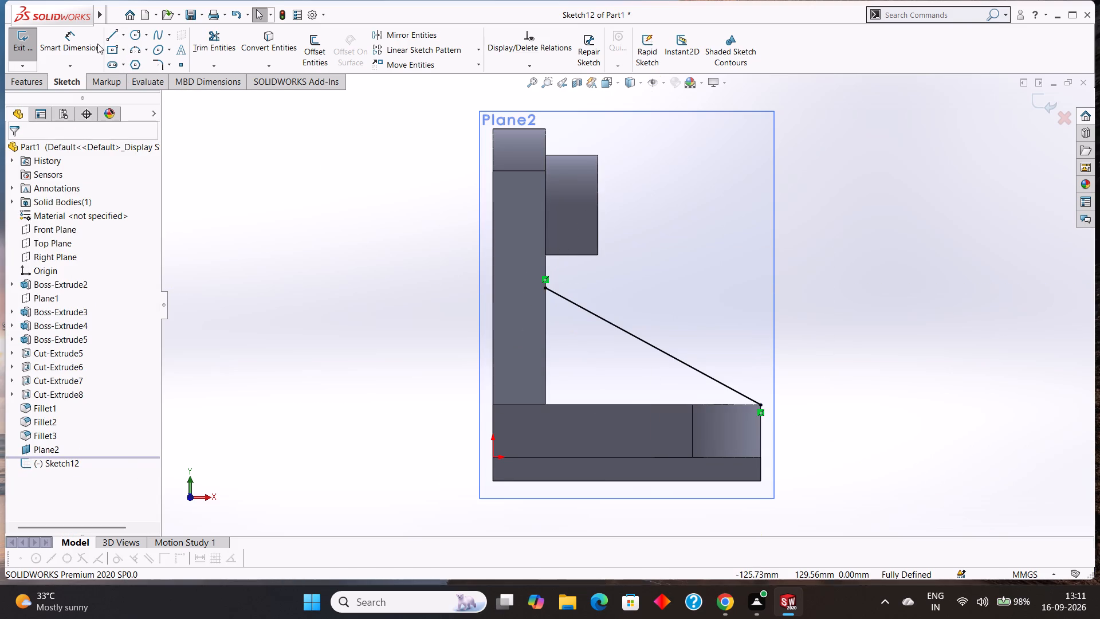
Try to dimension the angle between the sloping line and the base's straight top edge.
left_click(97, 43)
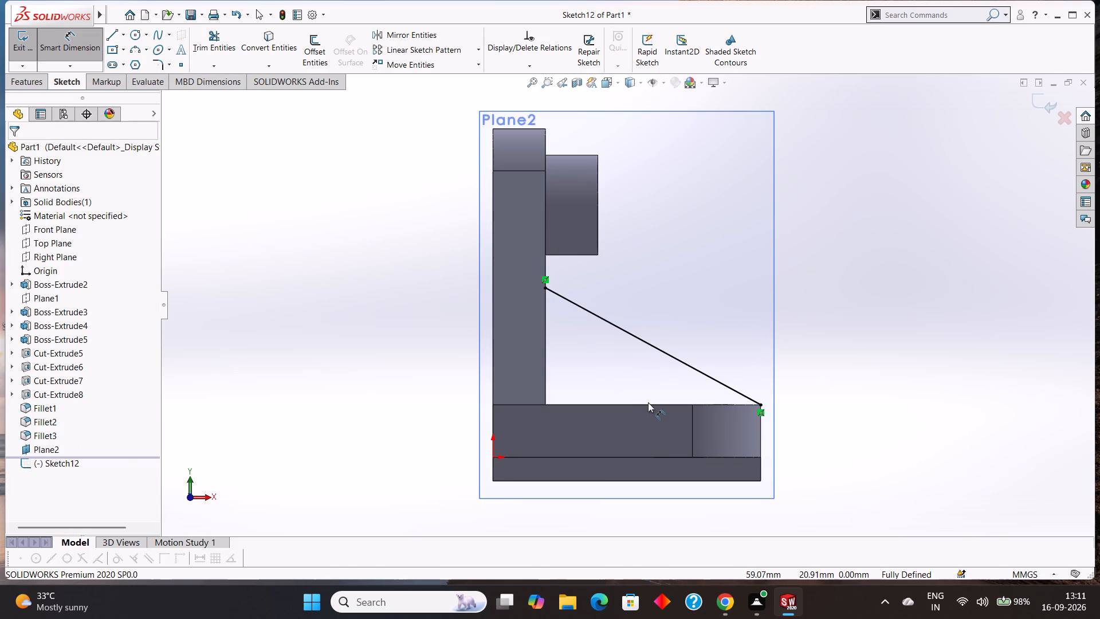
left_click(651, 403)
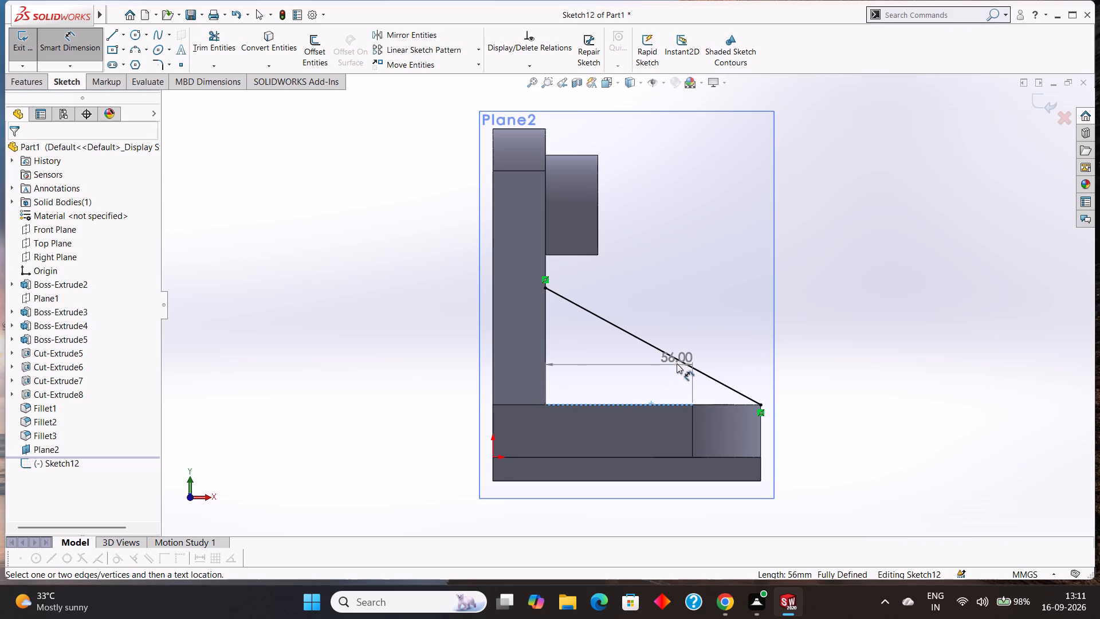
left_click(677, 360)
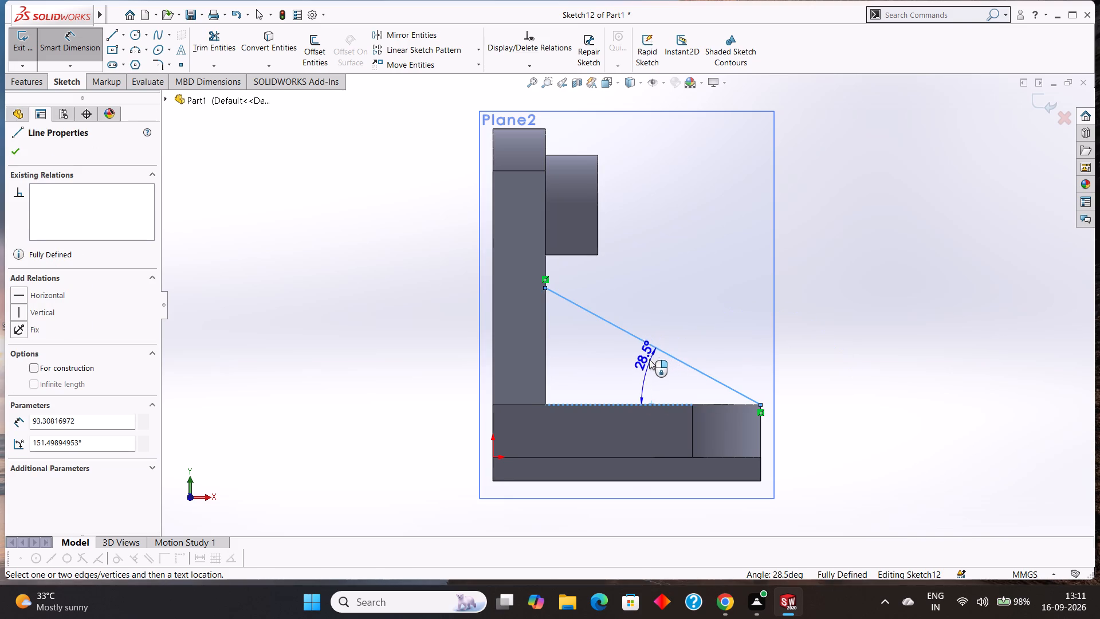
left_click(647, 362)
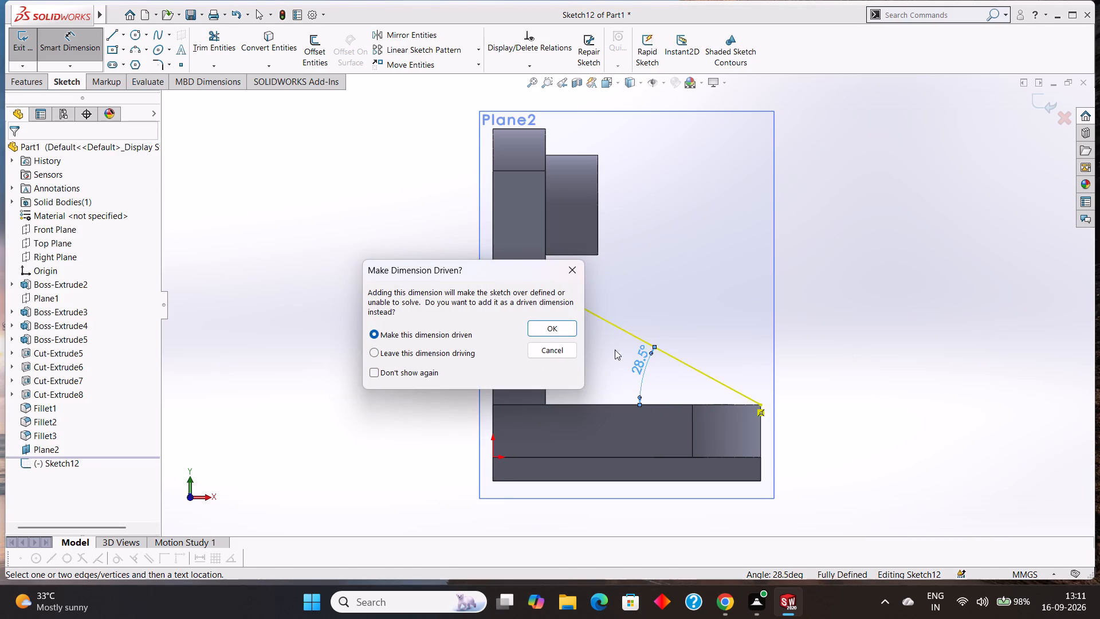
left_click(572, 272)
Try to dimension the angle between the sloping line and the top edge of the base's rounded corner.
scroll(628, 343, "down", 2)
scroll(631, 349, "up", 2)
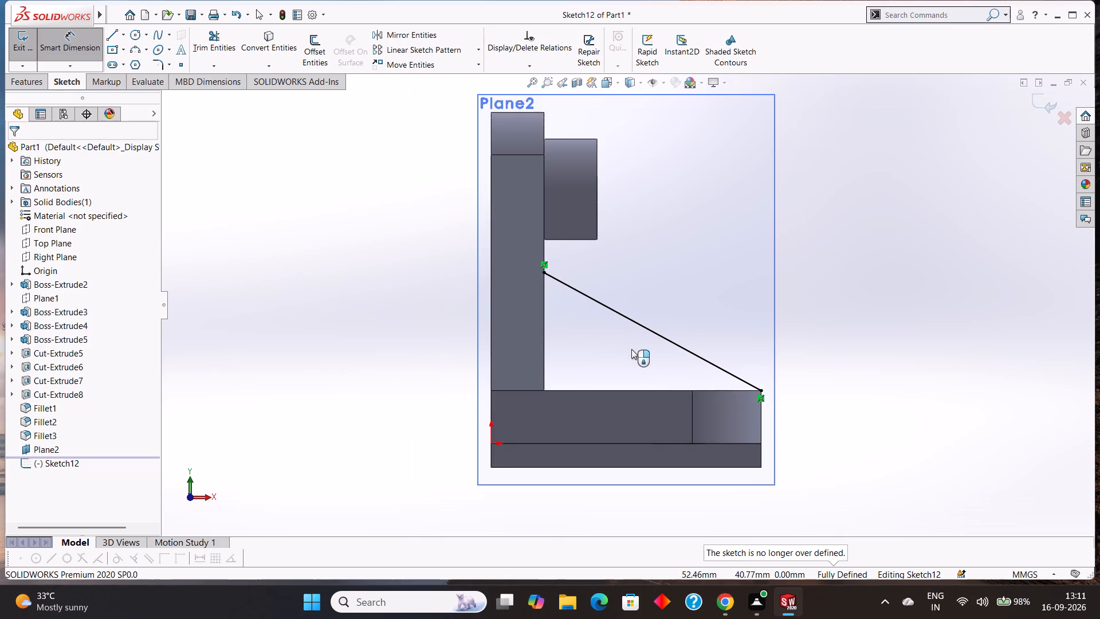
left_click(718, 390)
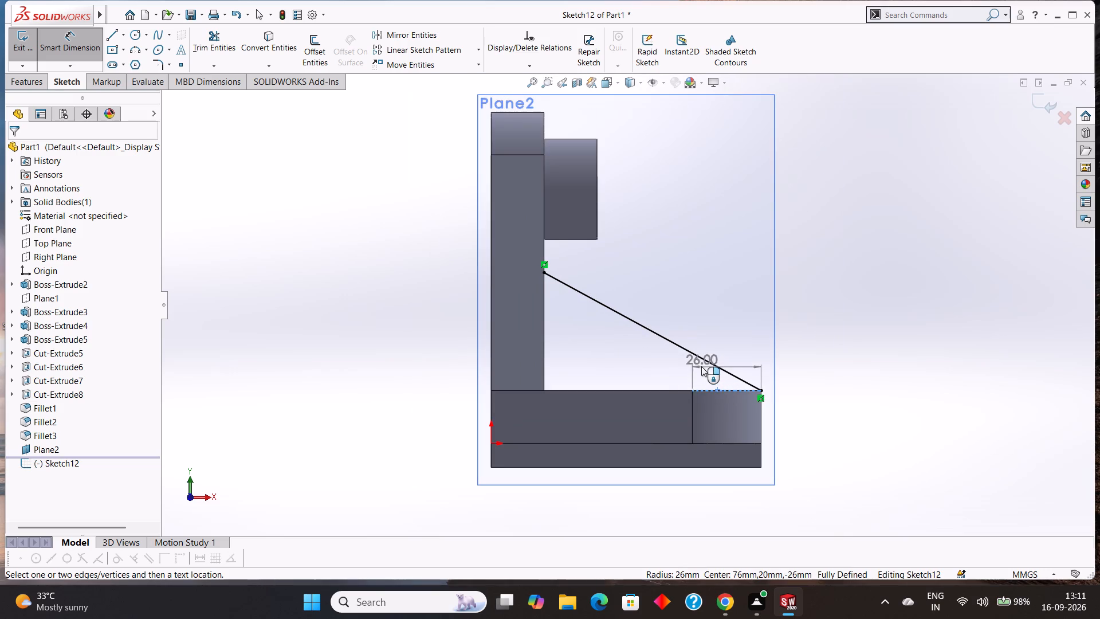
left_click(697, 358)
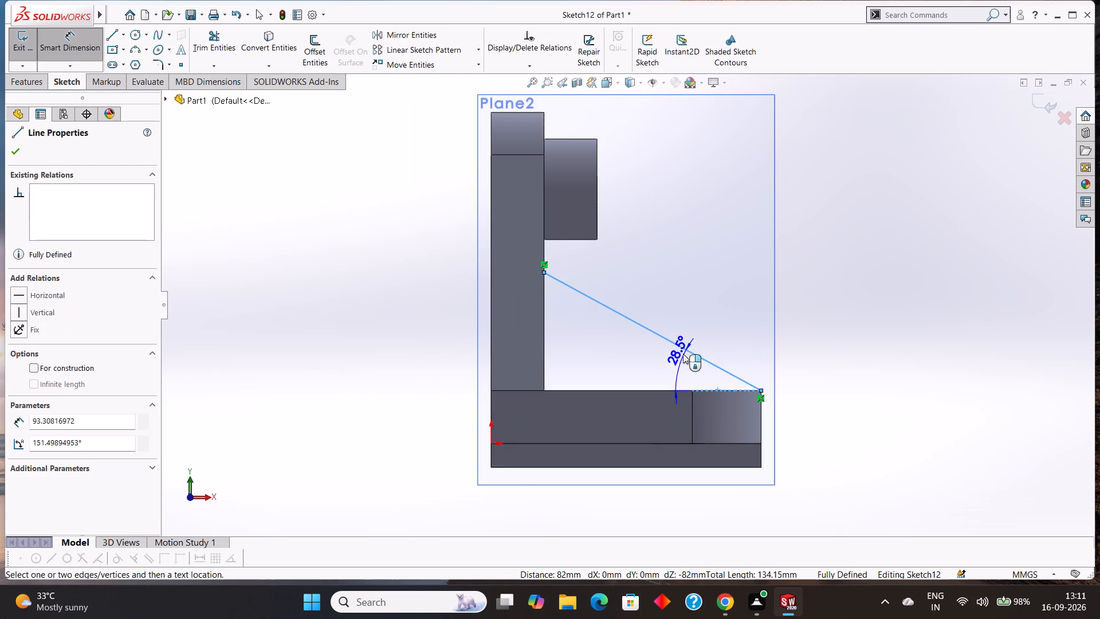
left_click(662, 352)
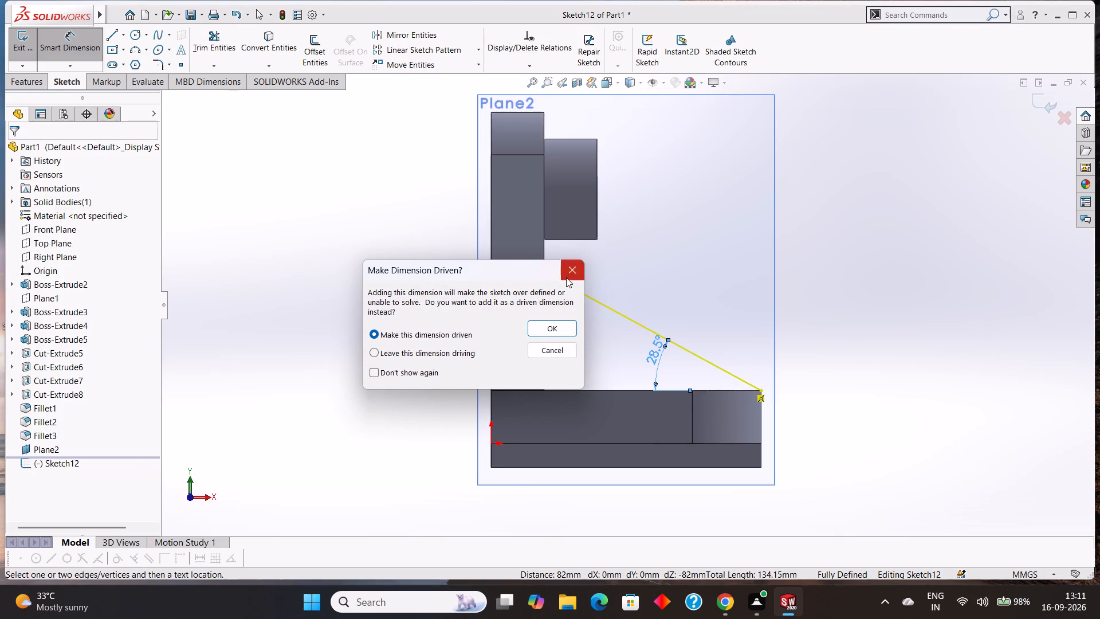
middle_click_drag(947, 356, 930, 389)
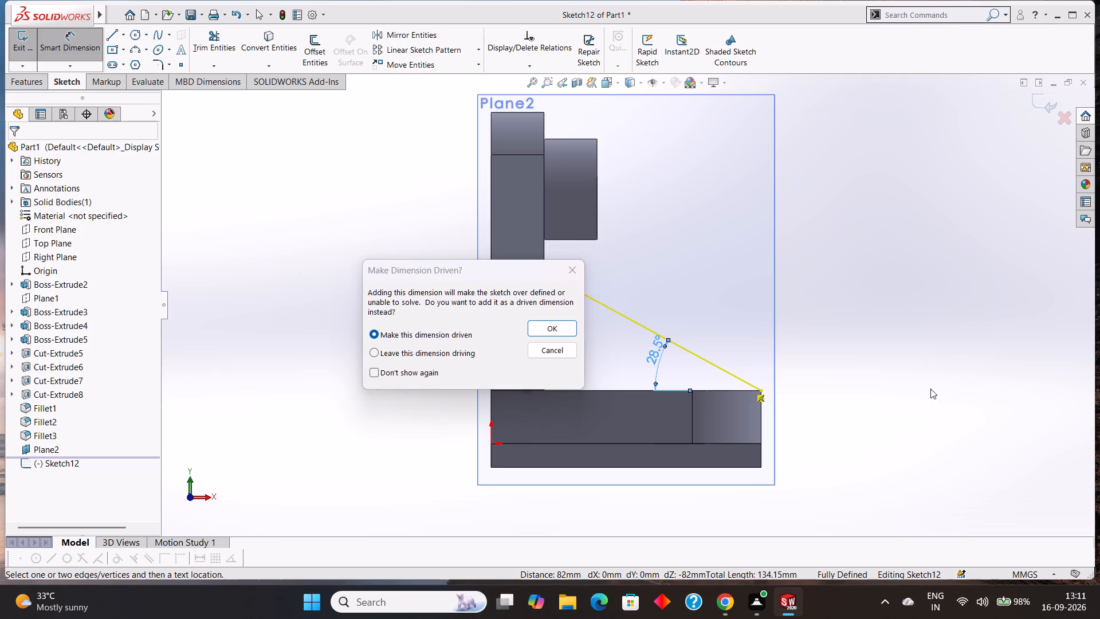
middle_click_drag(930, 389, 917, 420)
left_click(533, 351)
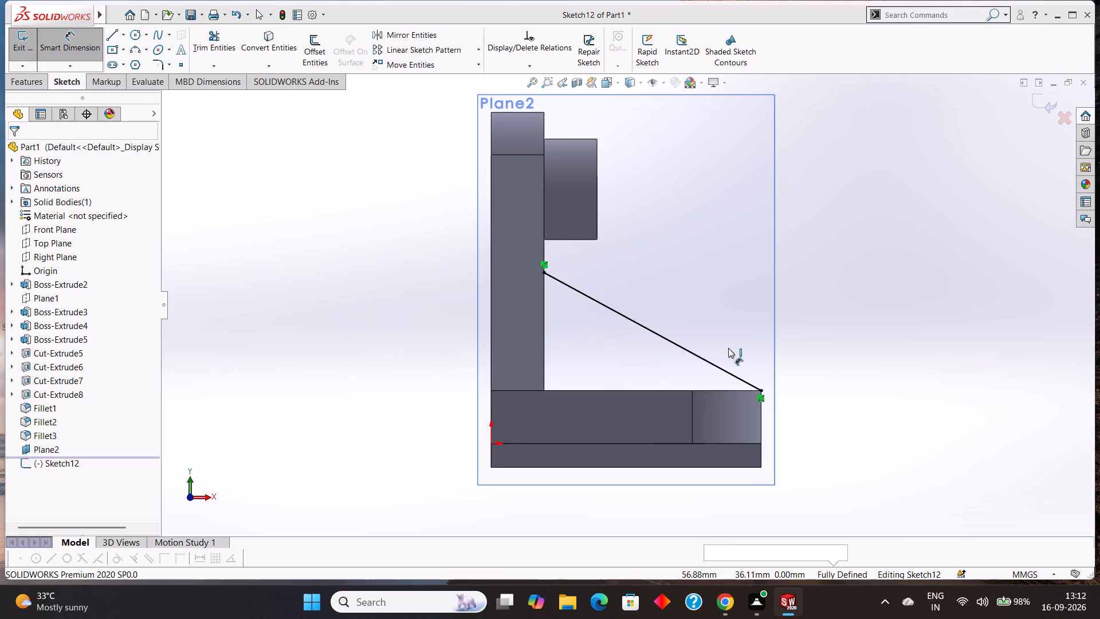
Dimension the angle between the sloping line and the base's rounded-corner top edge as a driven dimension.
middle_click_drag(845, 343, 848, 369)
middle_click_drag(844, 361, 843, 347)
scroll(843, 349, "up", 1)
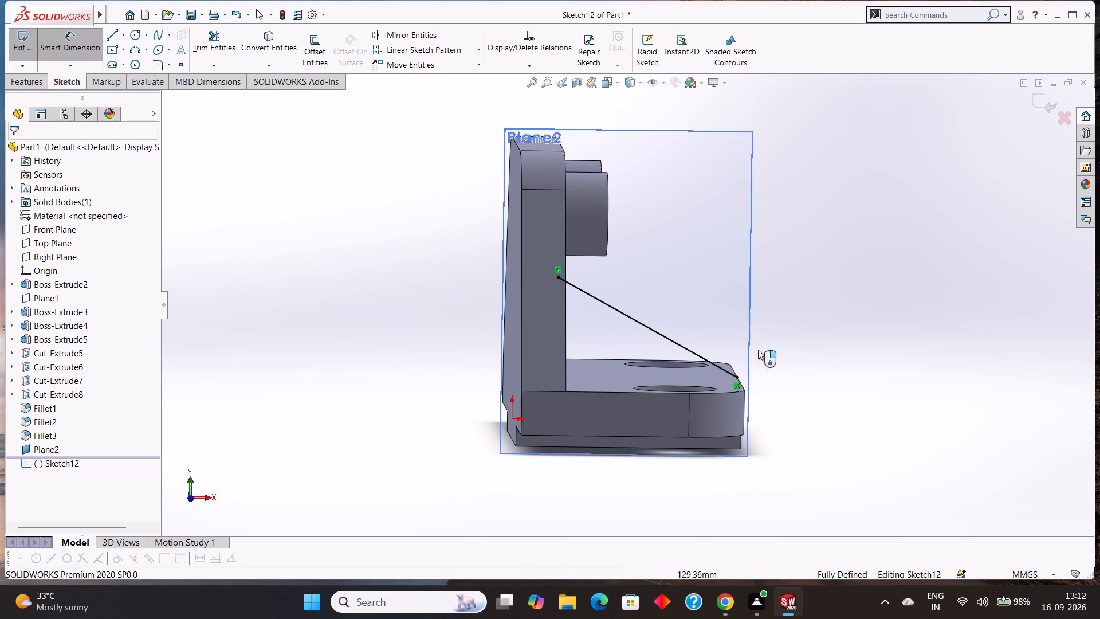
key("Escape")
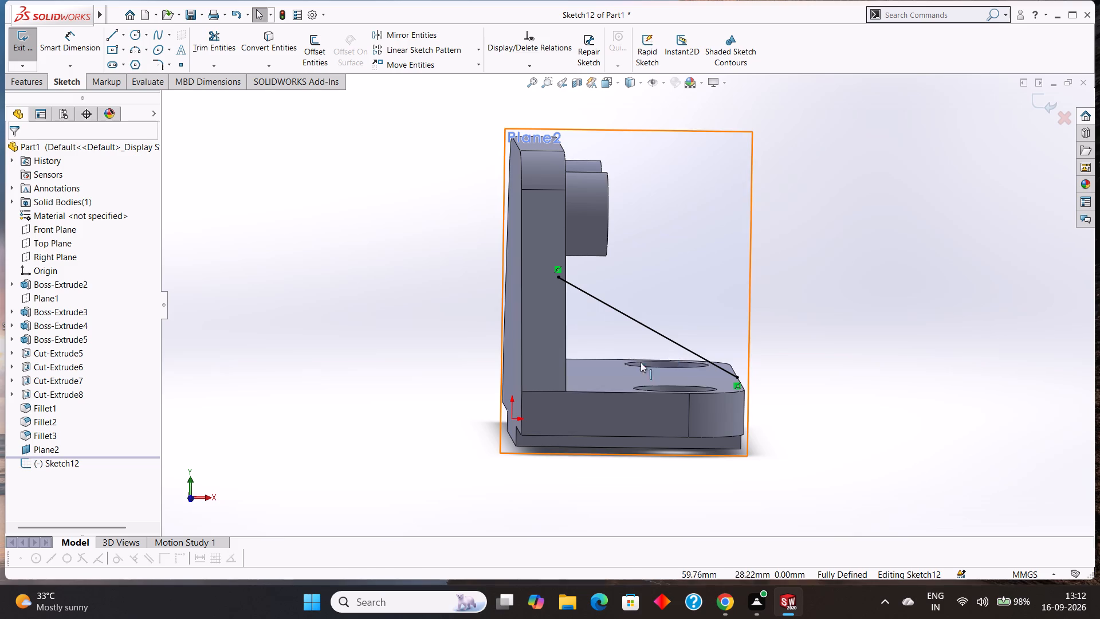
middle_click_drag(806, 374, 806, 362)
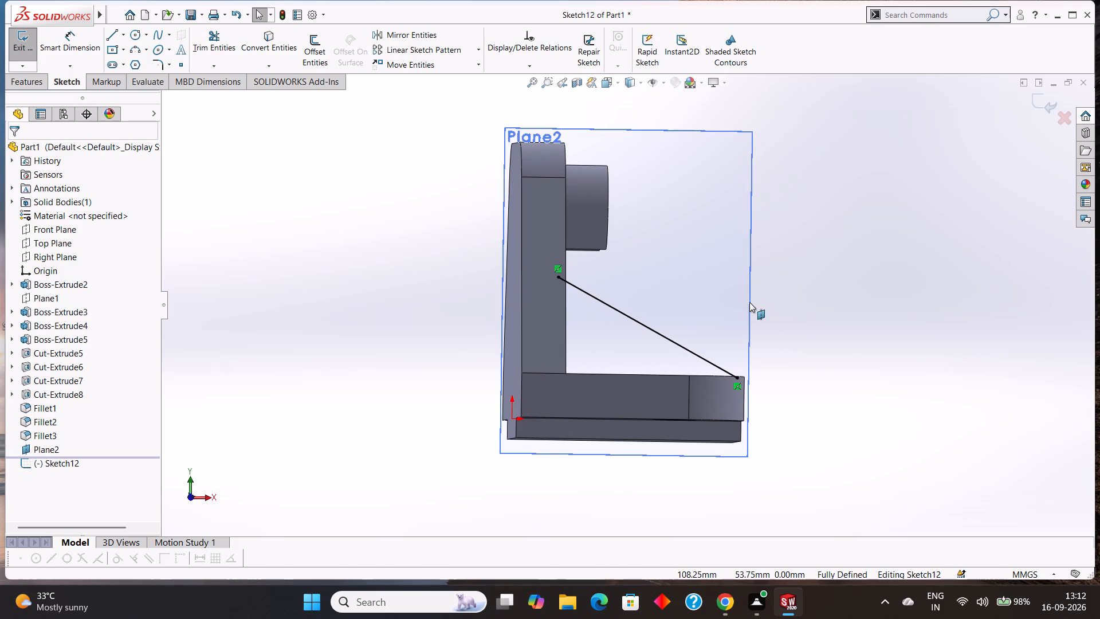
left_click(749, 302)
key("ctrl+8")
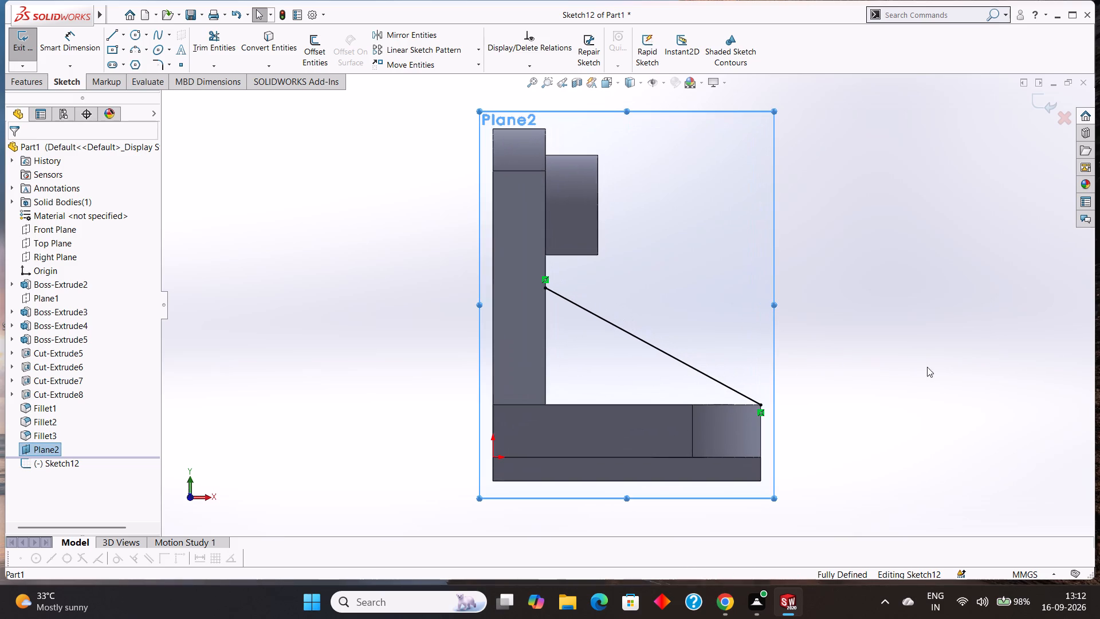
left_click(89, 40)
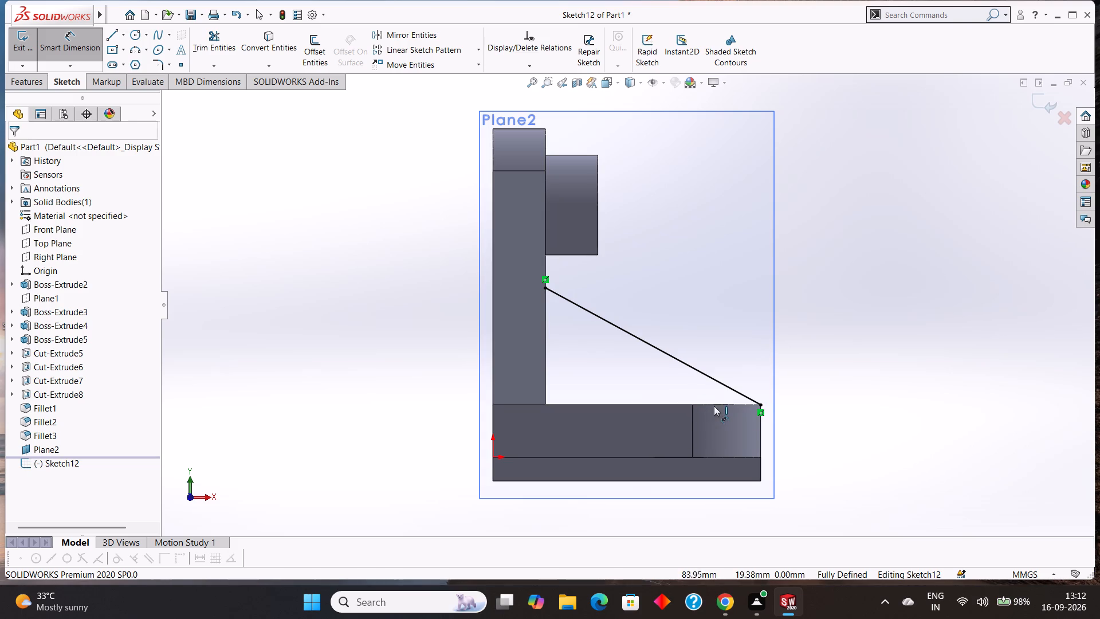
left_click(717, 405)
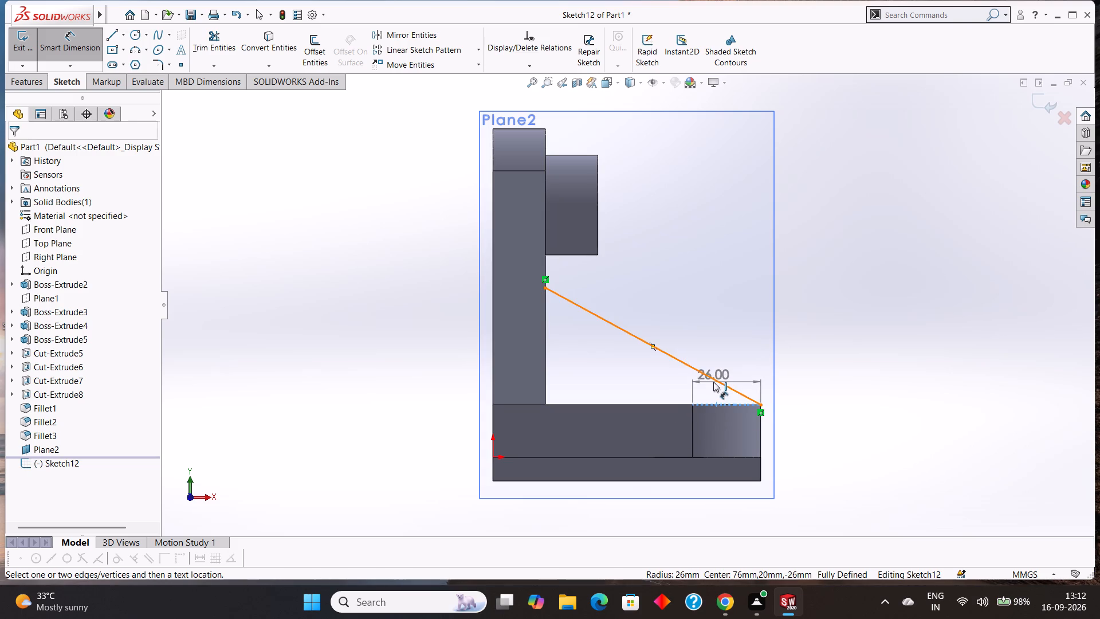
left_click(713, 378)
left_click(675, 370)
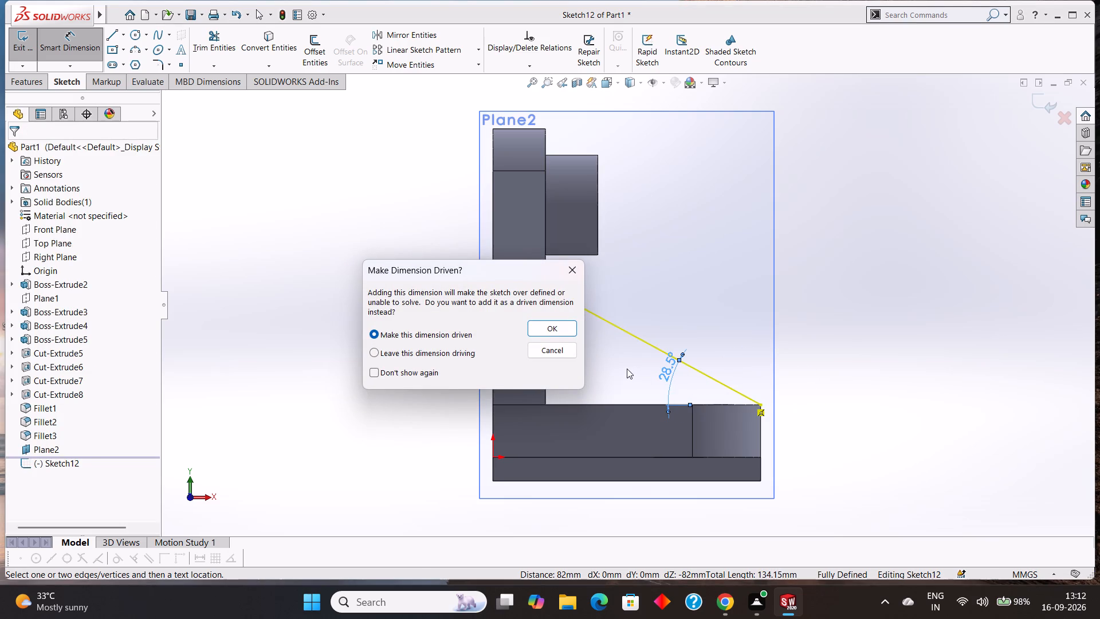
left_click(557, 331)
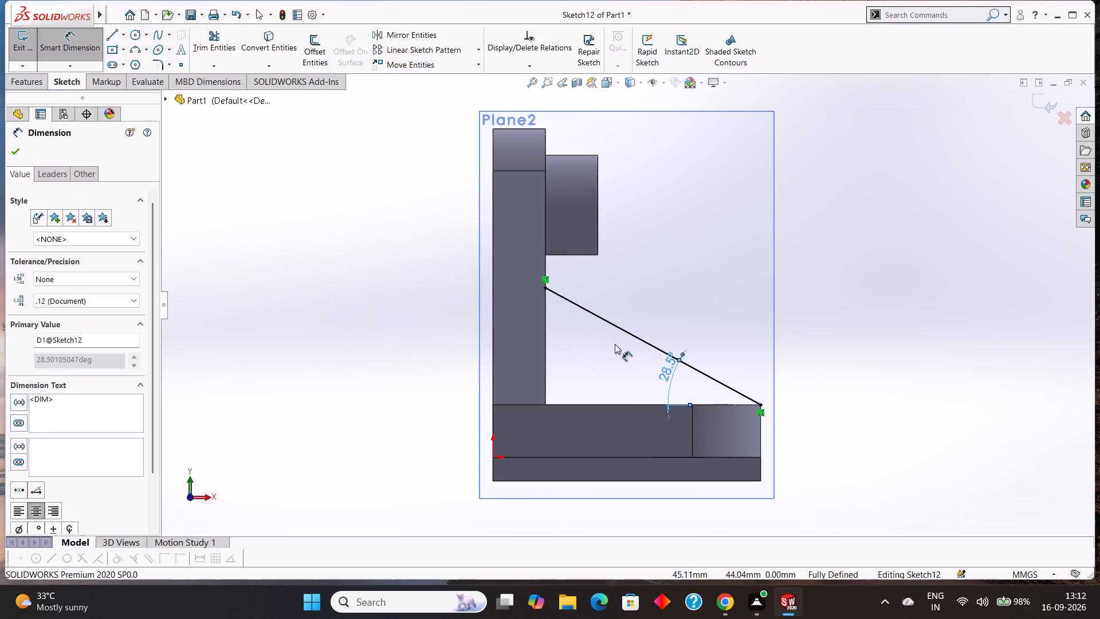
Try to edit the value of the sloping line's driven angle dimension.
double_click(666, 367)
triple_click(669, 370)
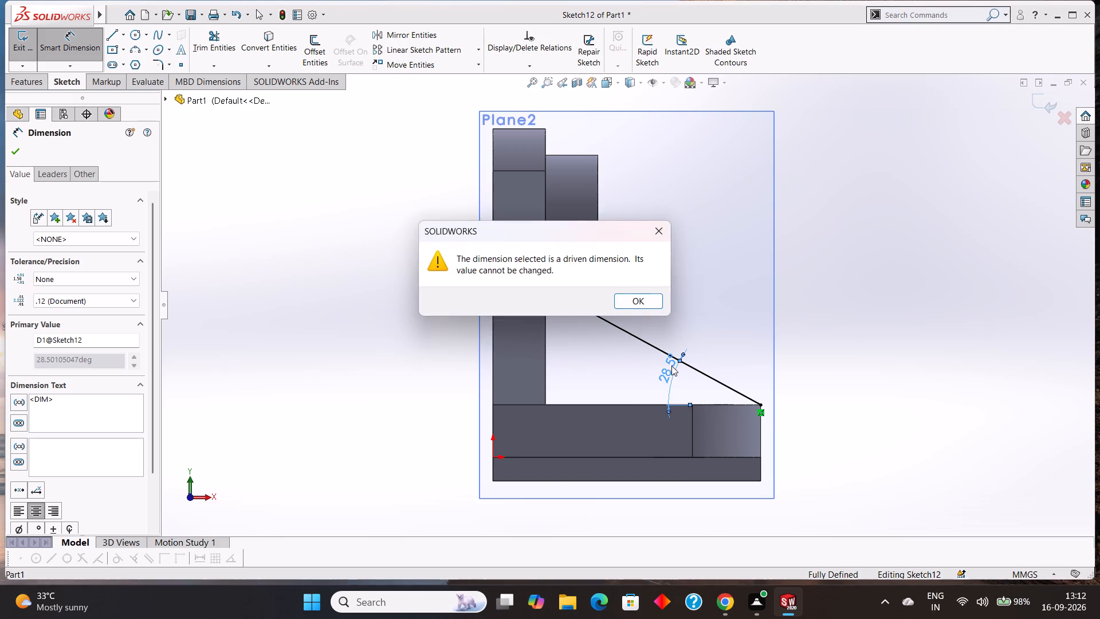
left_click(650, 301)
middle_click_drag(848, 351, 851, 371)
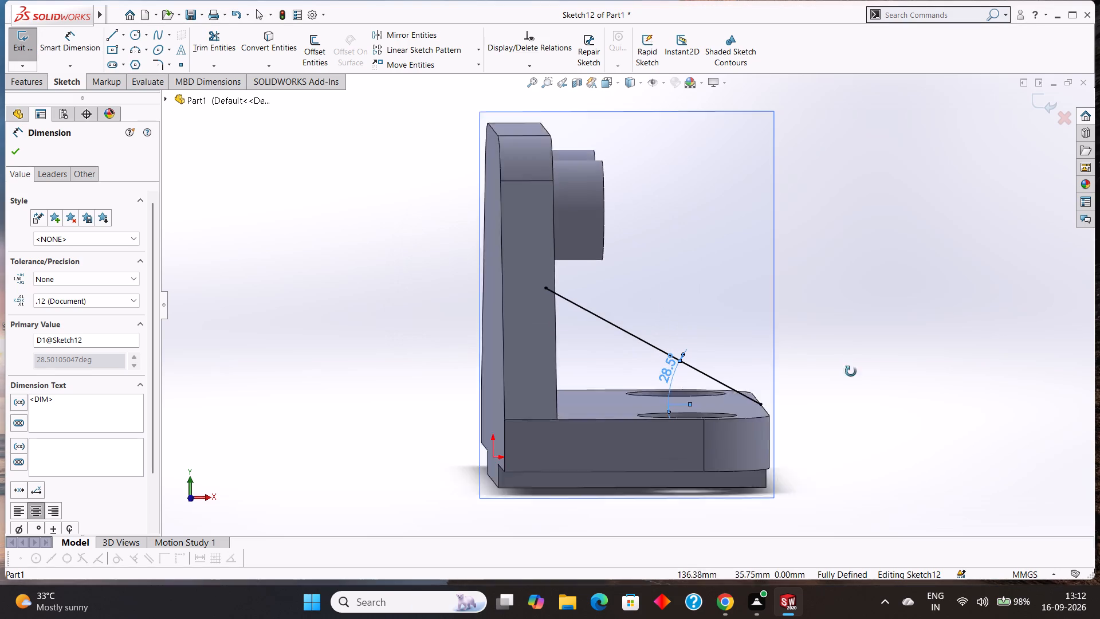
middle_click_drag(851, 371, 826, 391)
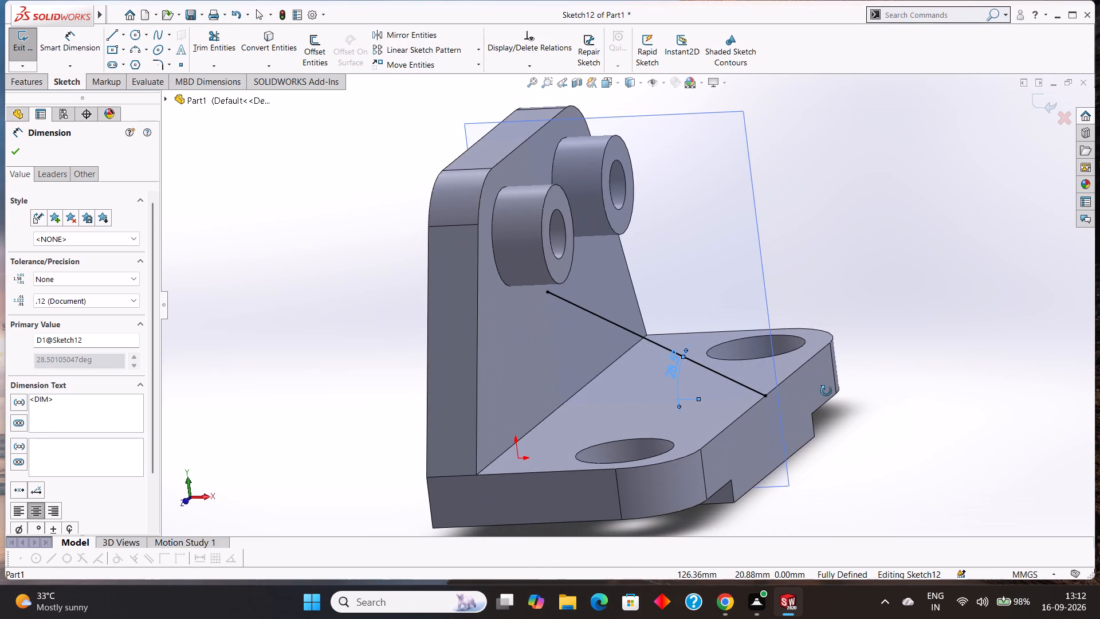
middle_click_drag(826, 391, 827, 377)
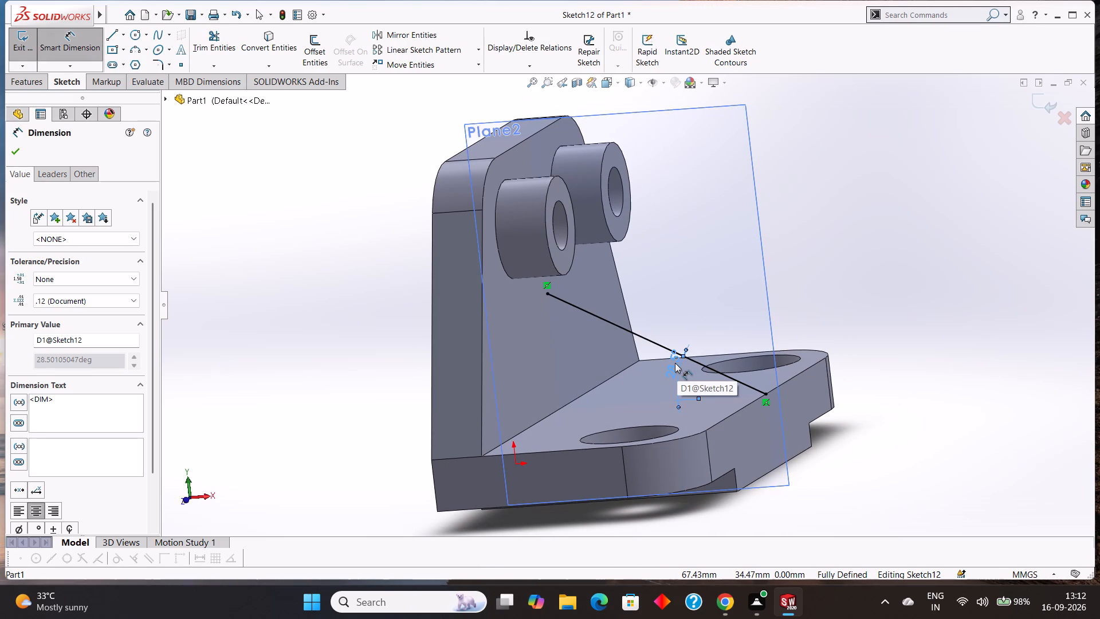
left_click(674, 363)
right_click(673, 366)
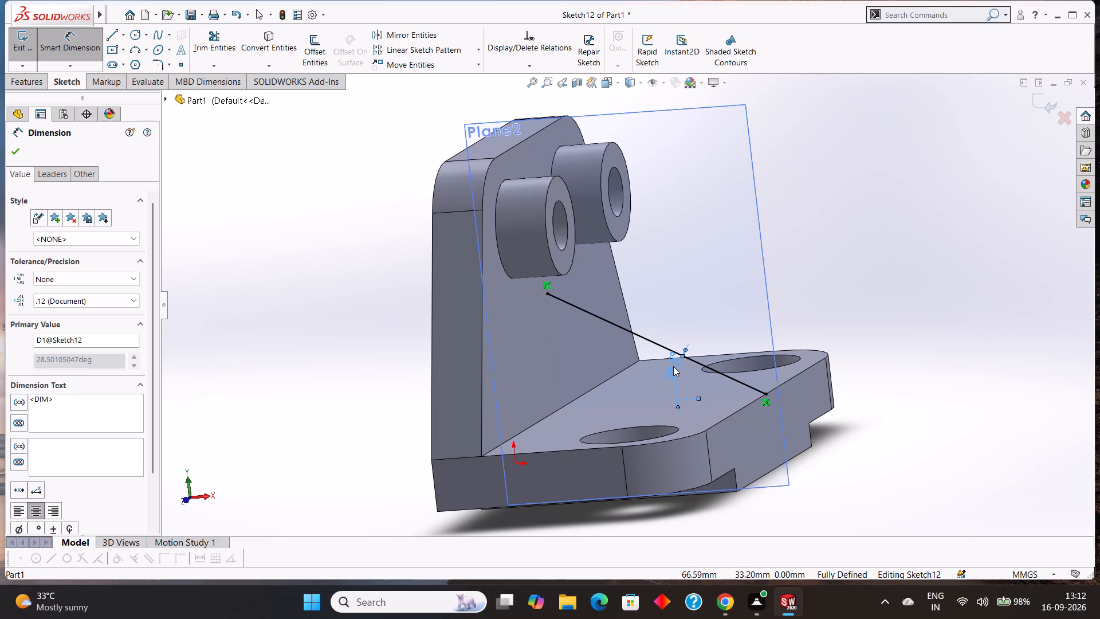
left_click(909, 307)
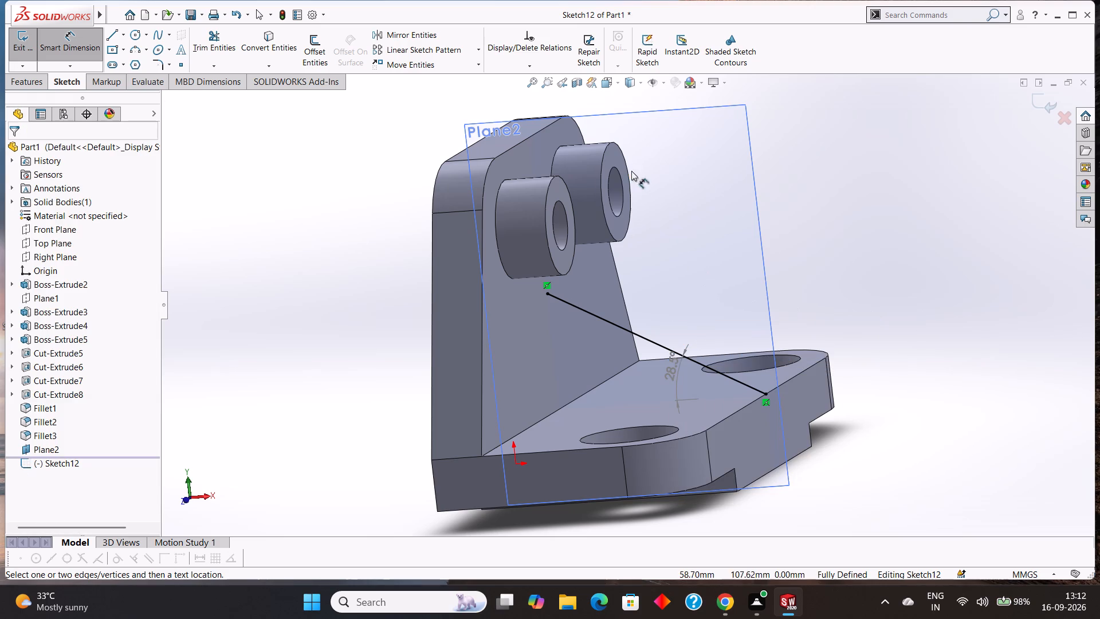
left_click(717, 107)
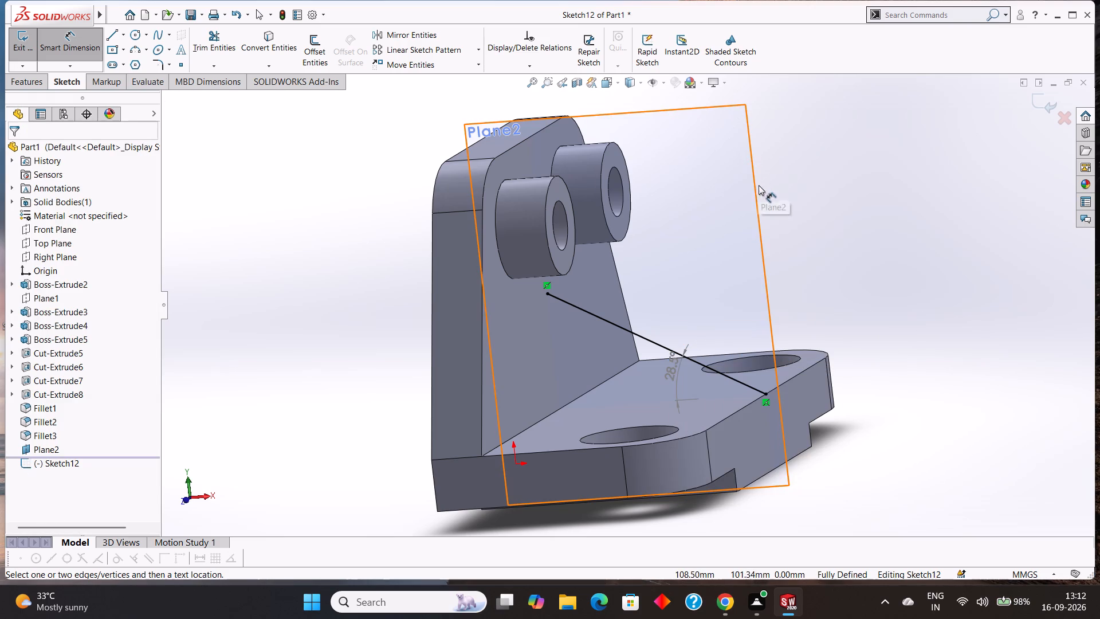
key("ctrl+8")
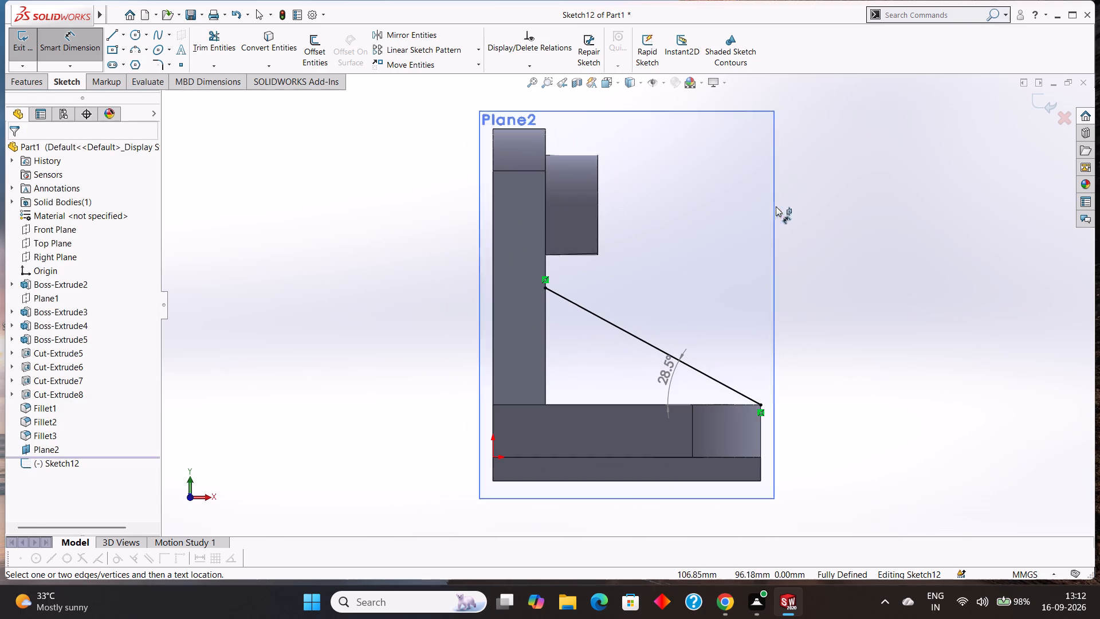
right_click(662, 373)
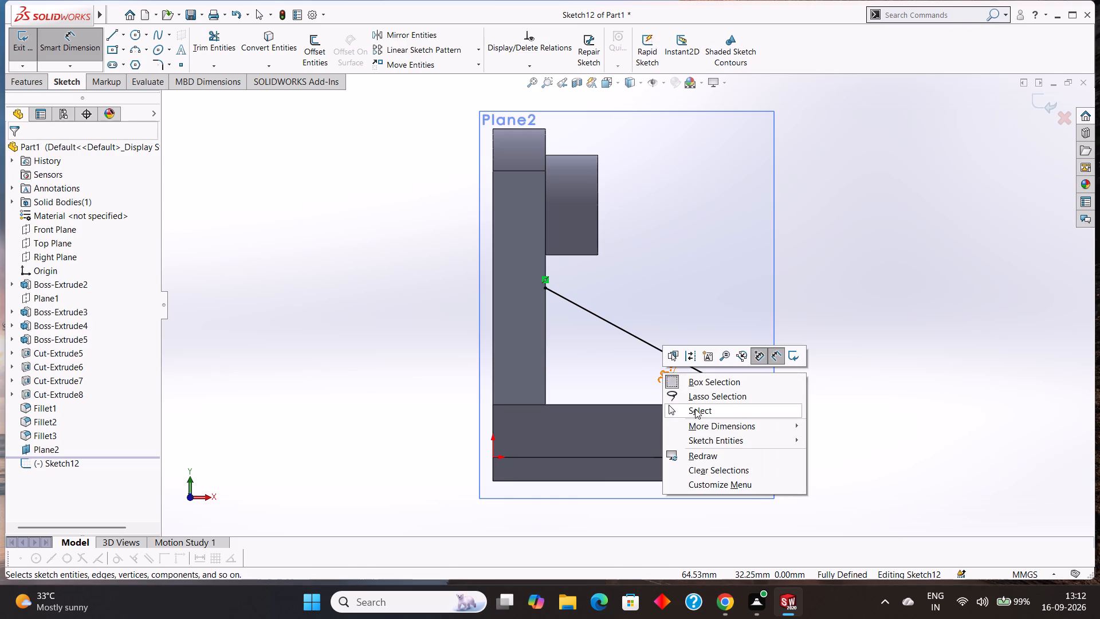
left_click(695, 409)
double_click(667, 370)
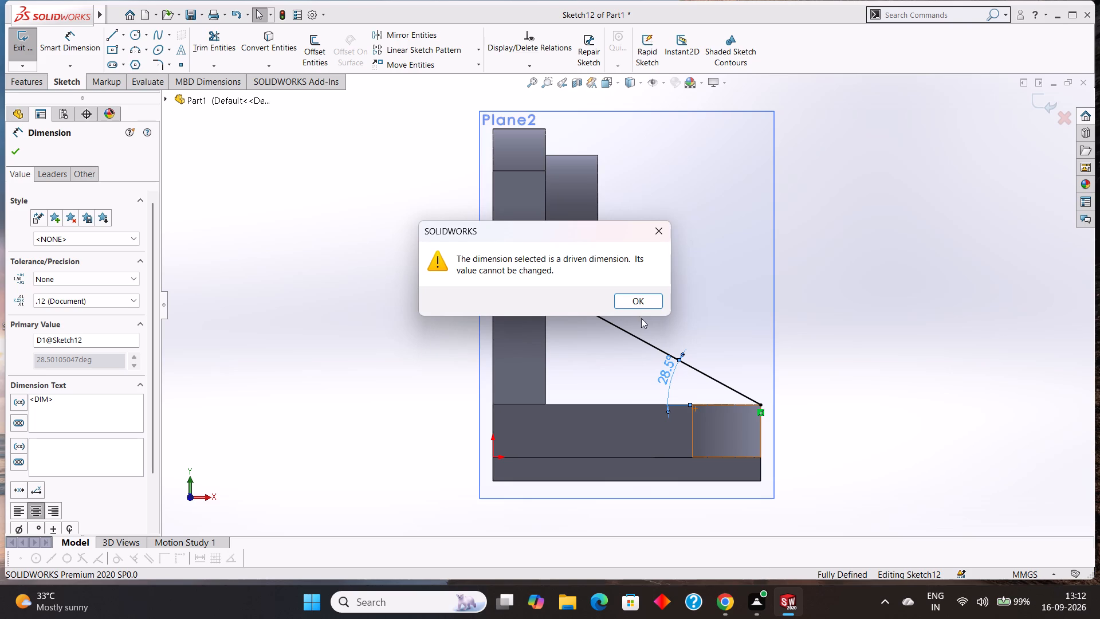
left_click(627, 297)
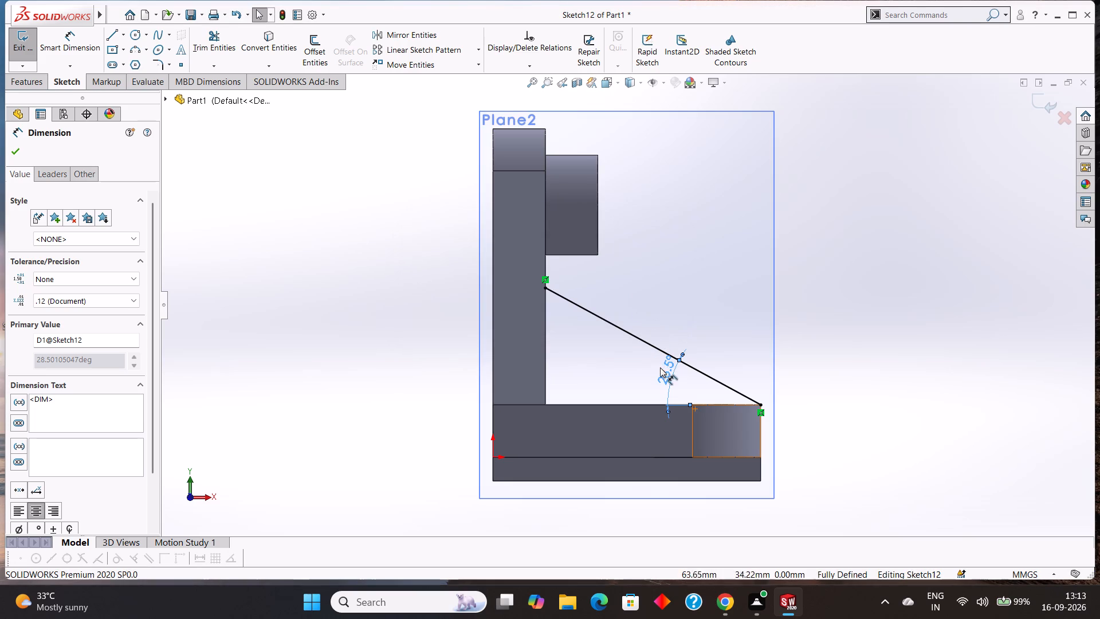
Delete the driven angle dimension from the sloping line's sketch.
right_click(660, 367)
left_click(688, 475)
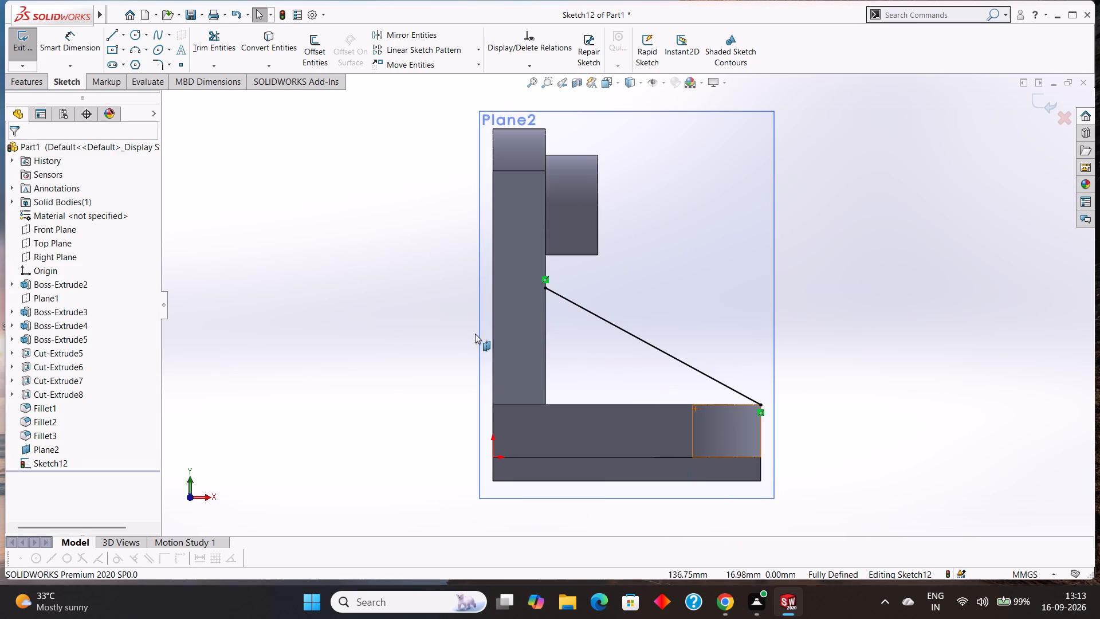
Dimension the angle between the sloping line and the base's rounded-corner top edge again, leaving it driving, and try to edit its value.
left_click(93, 40)
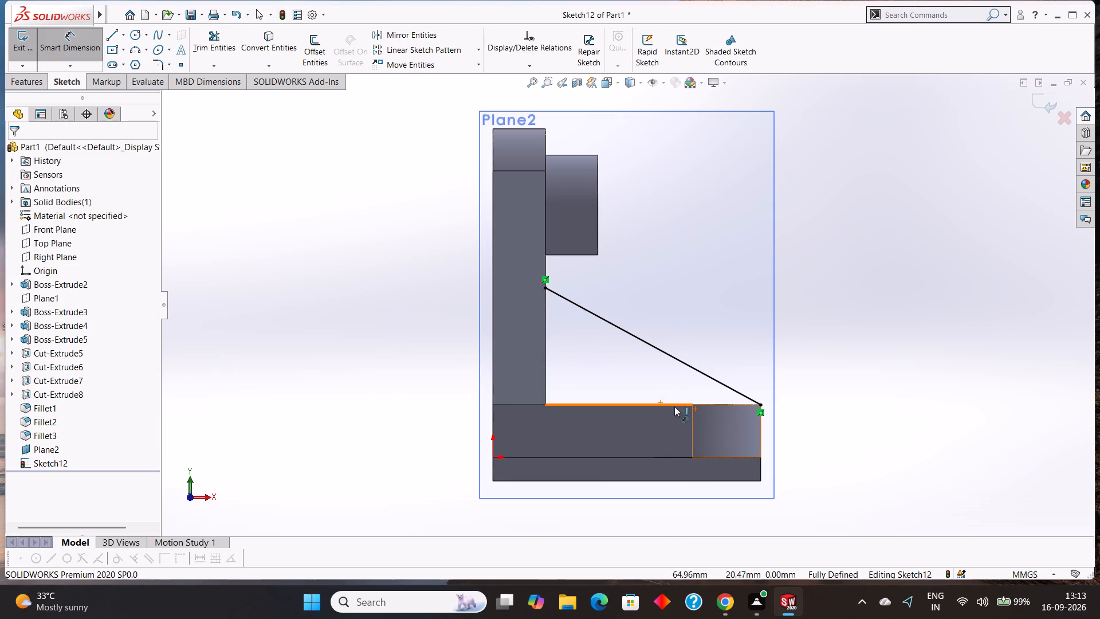
left_click(710, 403)
left_click(693, 368)
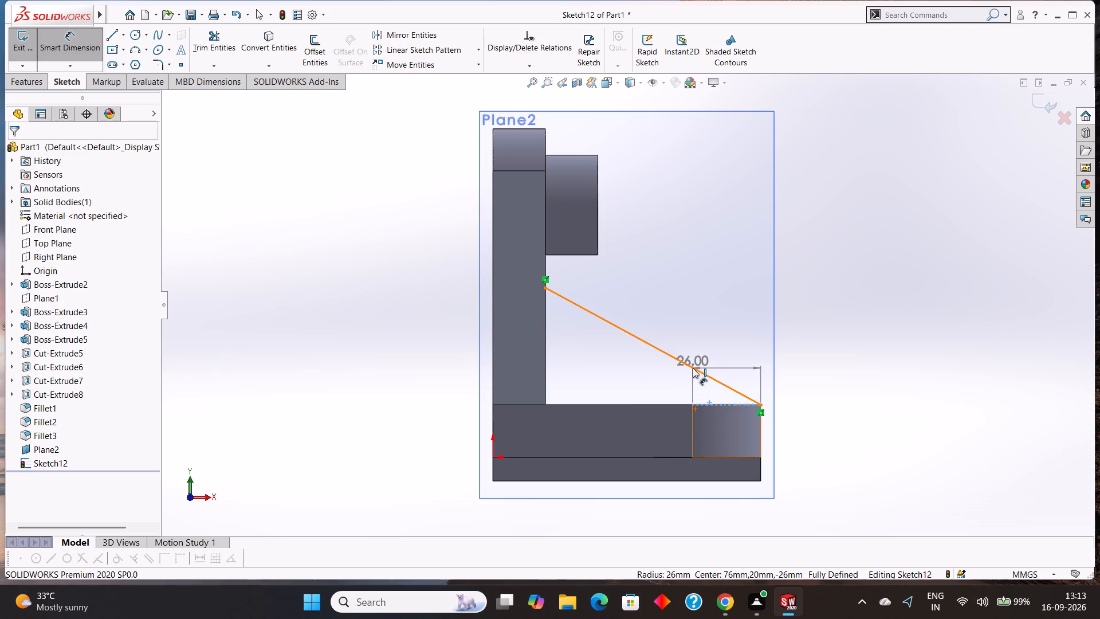
left_click(647, 351)
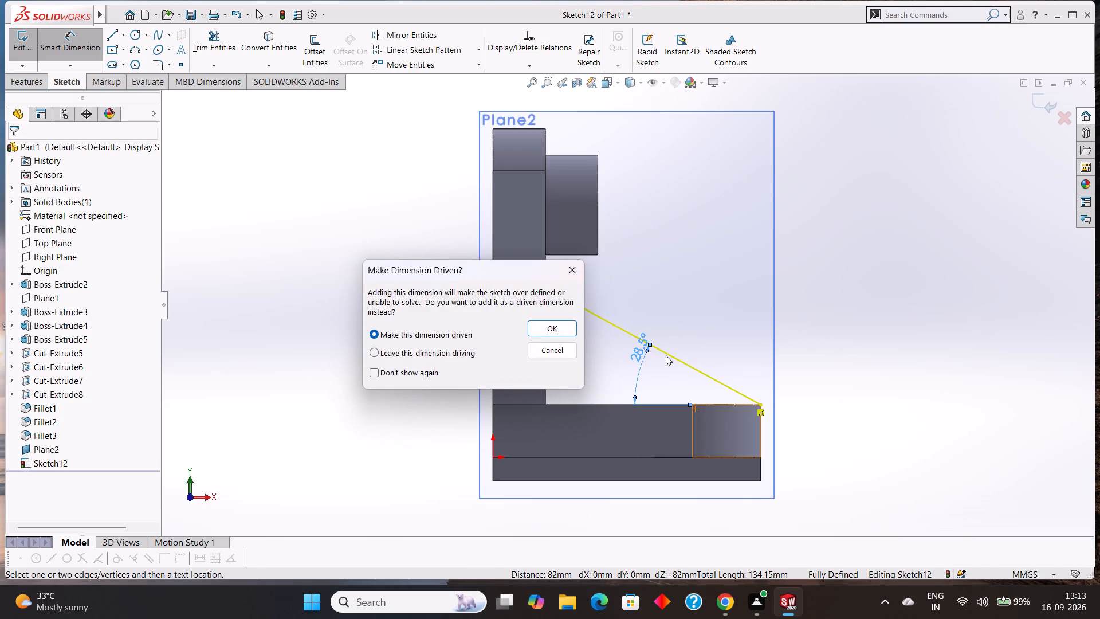
left_click(375, 353)
left_click(542, 327)
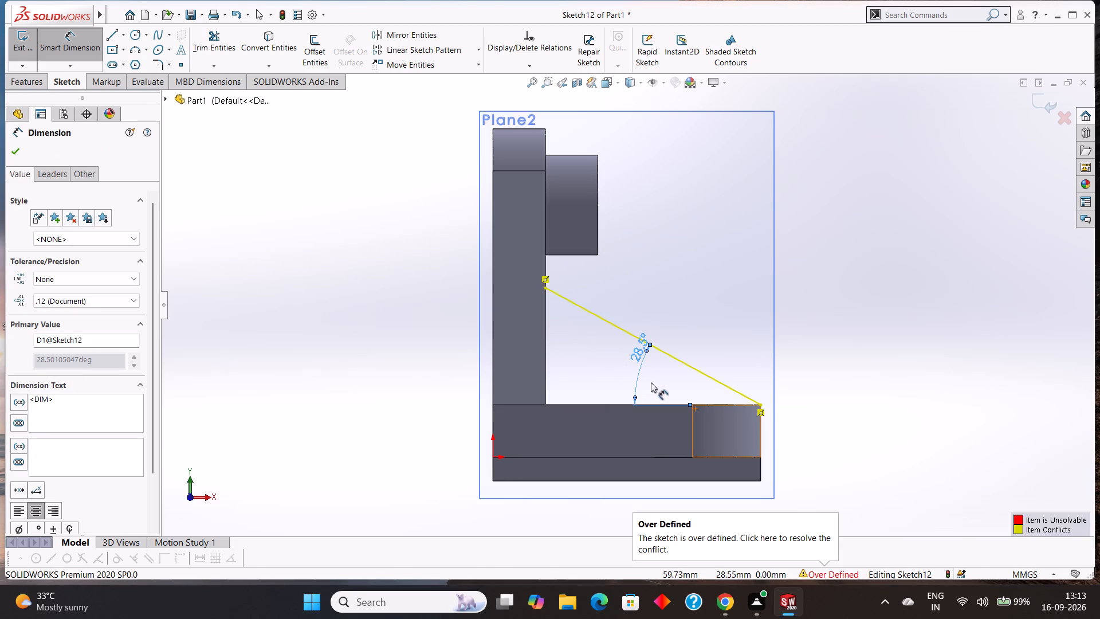
double_click(639, 354)
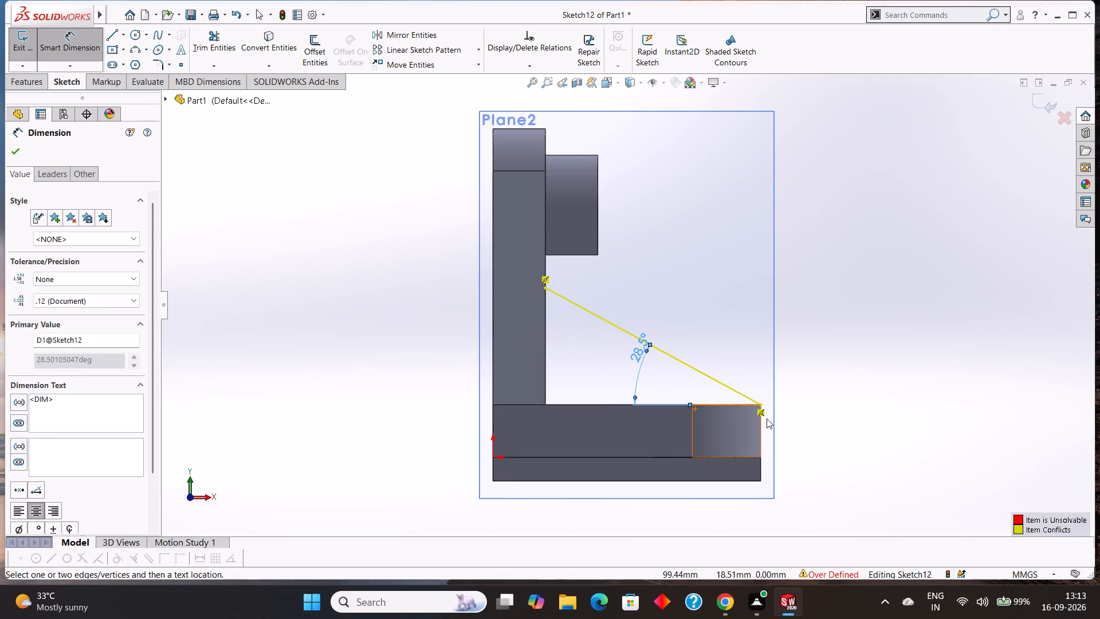
Diagnose the over-defined sketch with SketchXpert and browse the proposed solutions without accepting any.
left_click(828, 575)
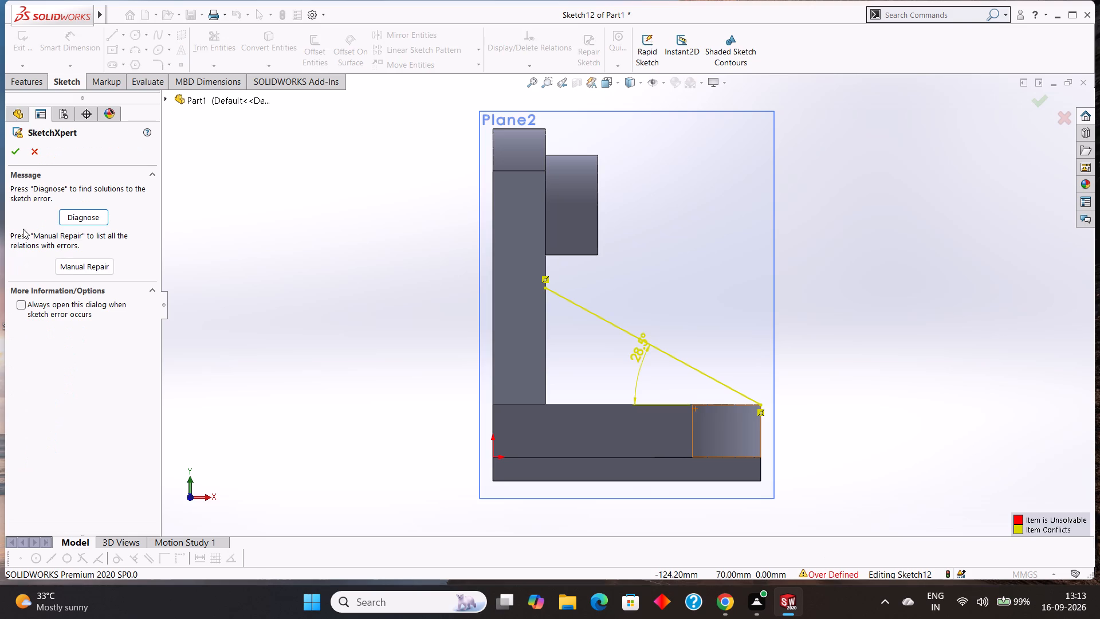
left_click(91, 220)
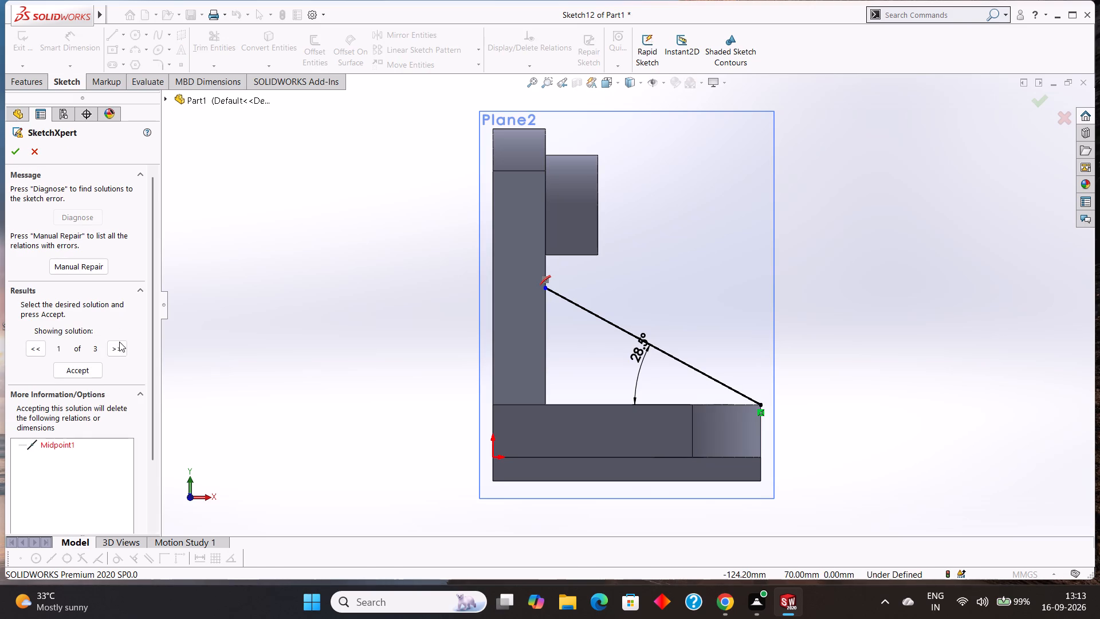
left_click(122, 344)
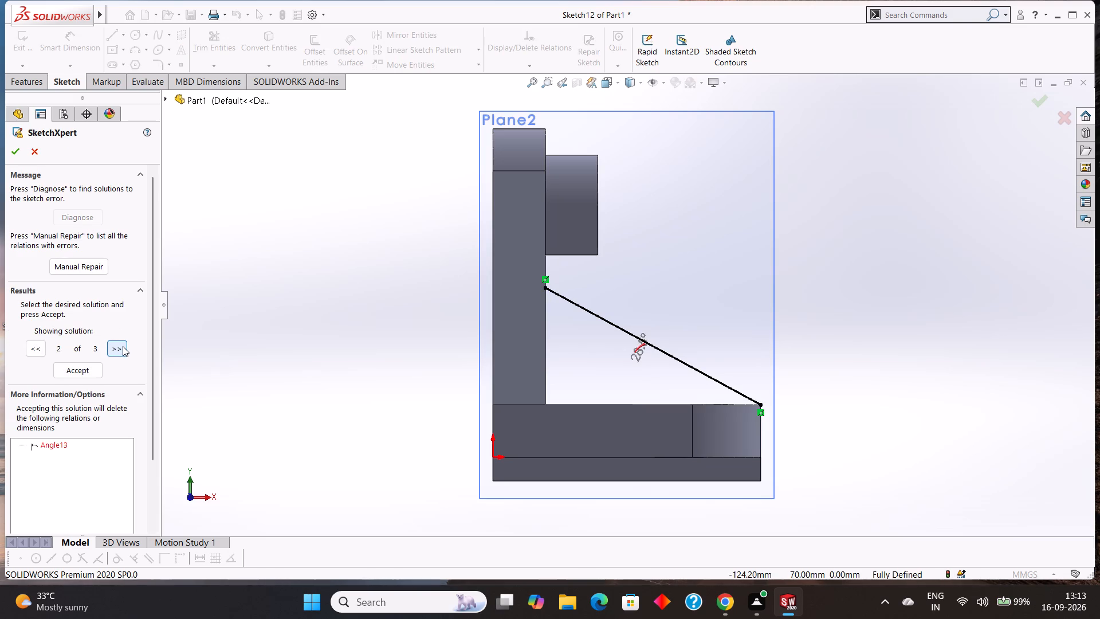
left_click(123, 348)
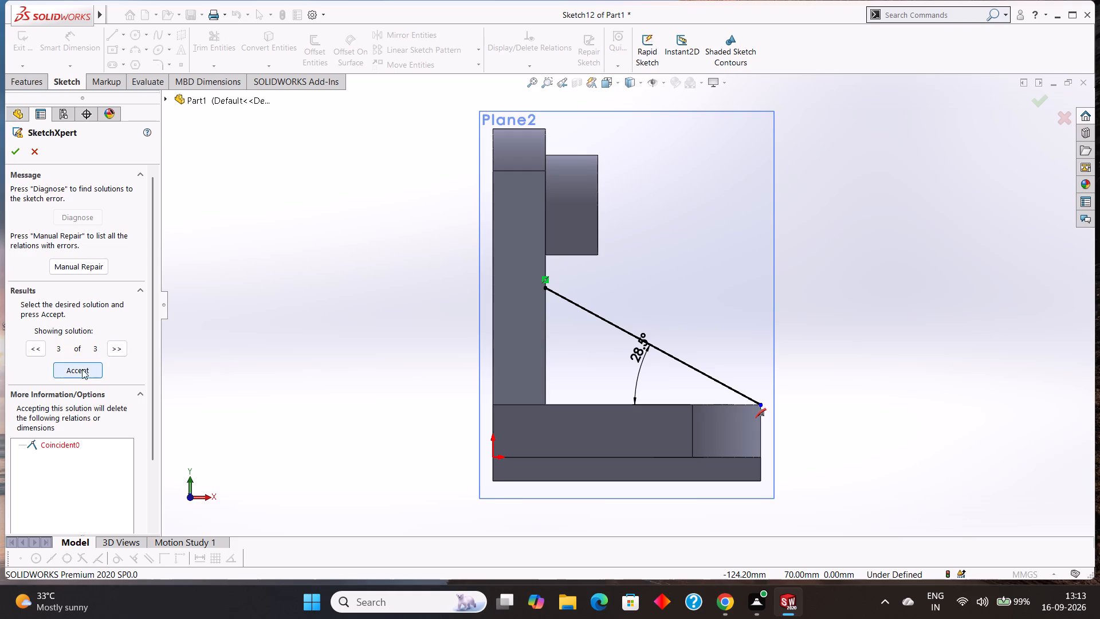
left_click(14, 157)
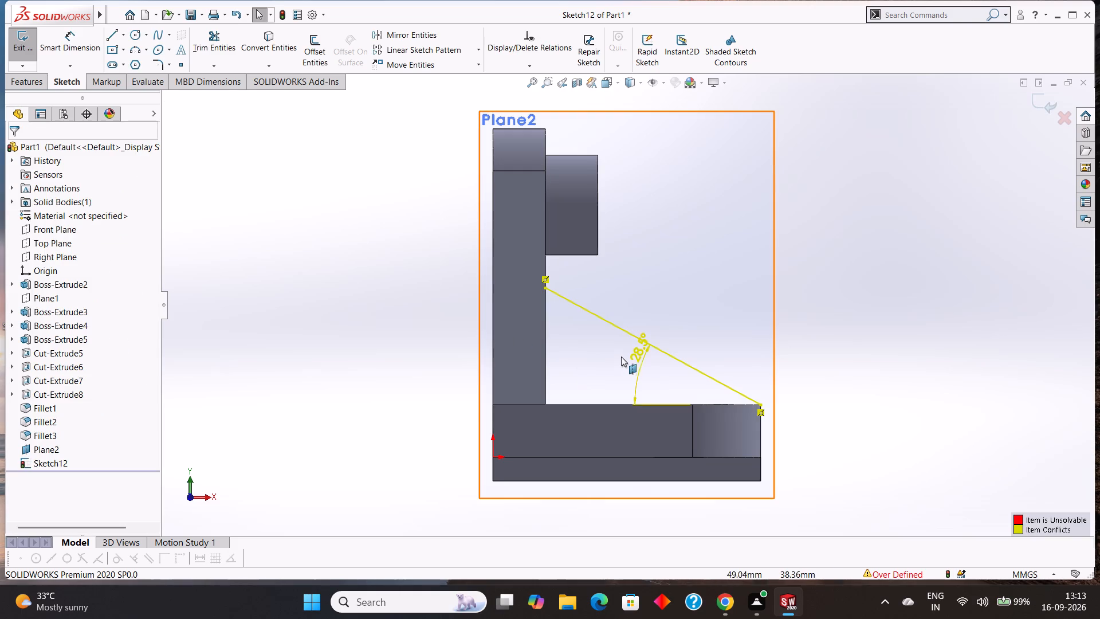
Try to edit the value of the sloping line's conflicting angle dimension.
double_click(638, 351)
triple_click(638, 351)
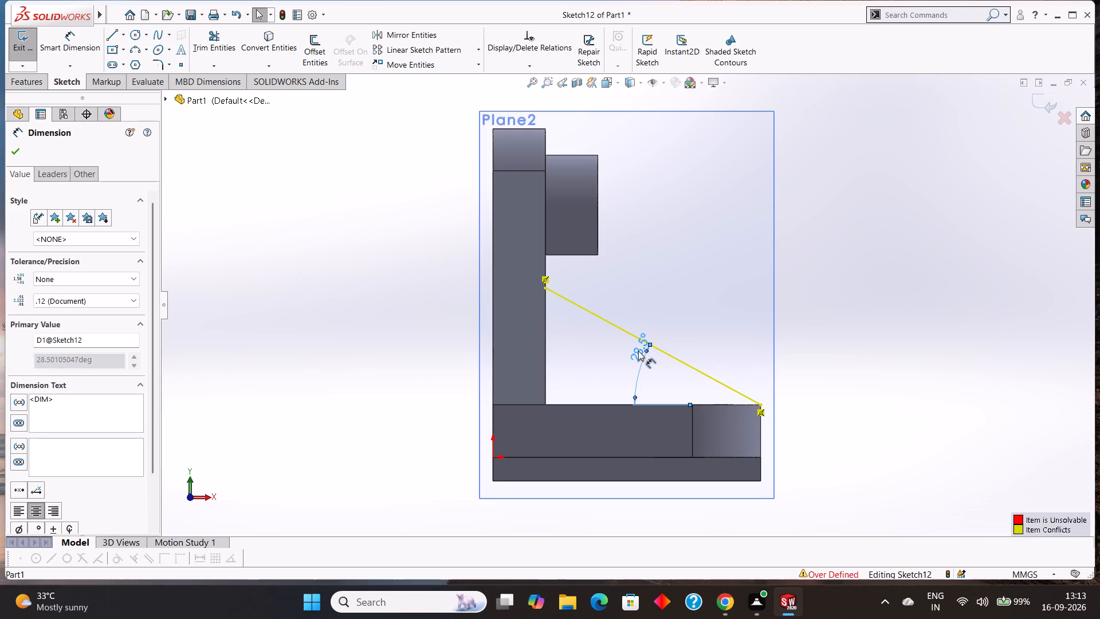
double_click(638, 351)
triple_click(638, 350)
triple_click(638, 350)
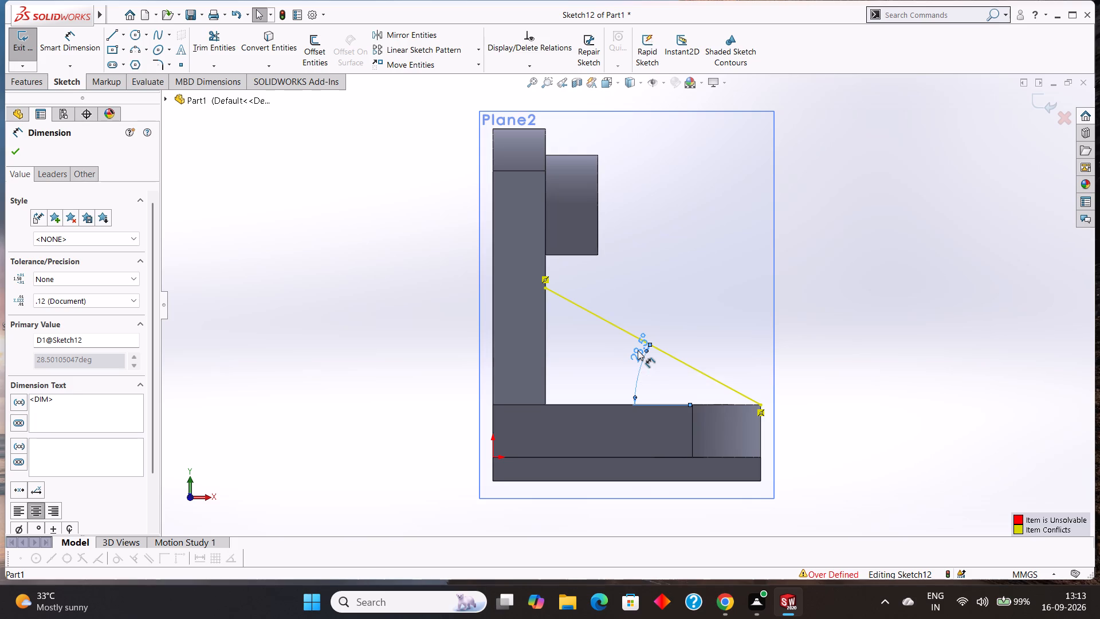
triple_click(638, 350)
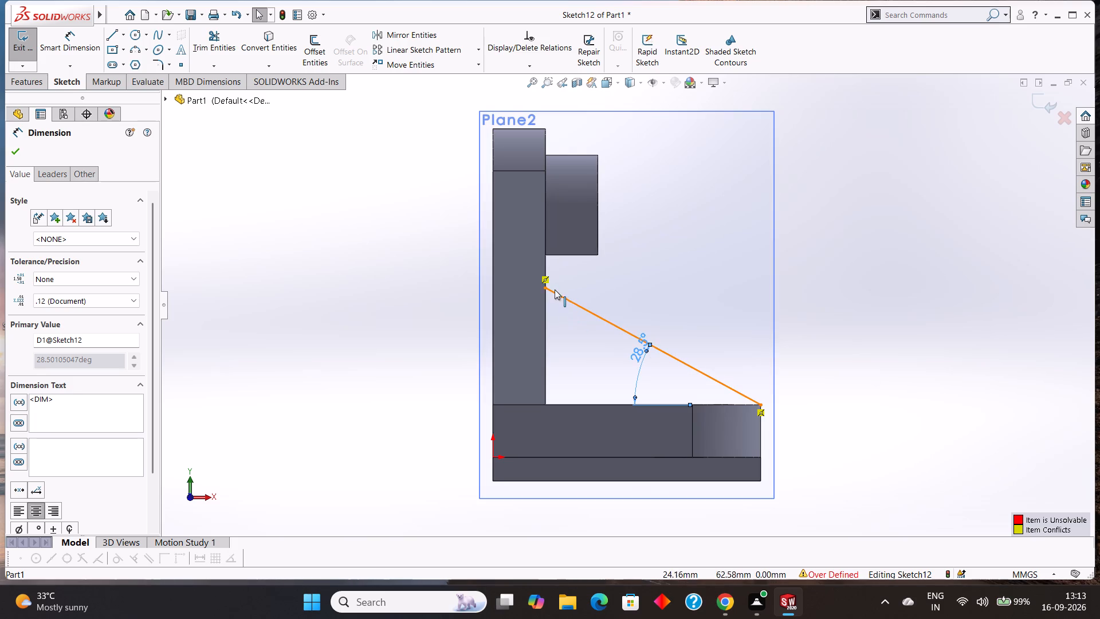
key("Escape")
Undo the angle dimension attempts and the sloping line, back to the empty sketch on the offset plane.
key("ctrl+z")
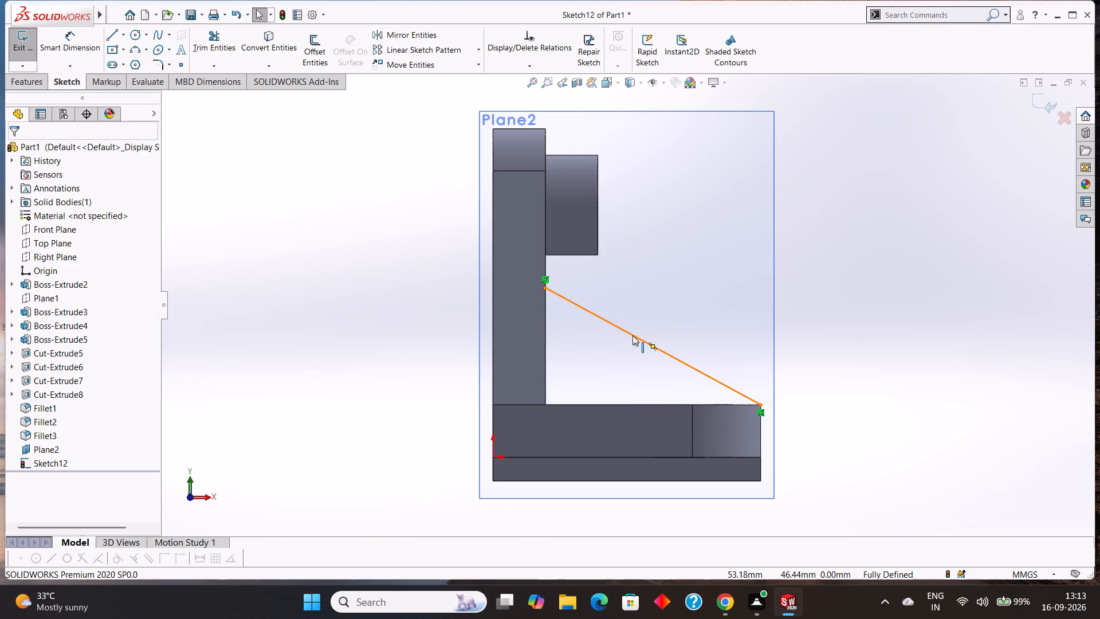
key("ctrl+z")
key("ctrl+z")
key("ctrl+z")
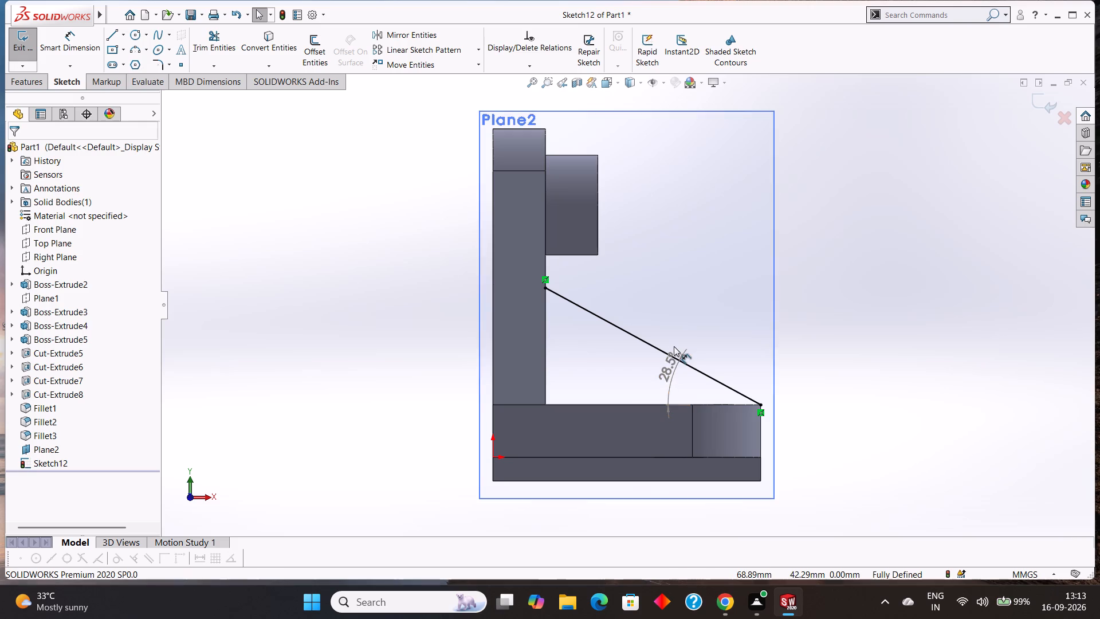
key("ctrl+z")
key("ctrl+z")
key("ctrl+z")
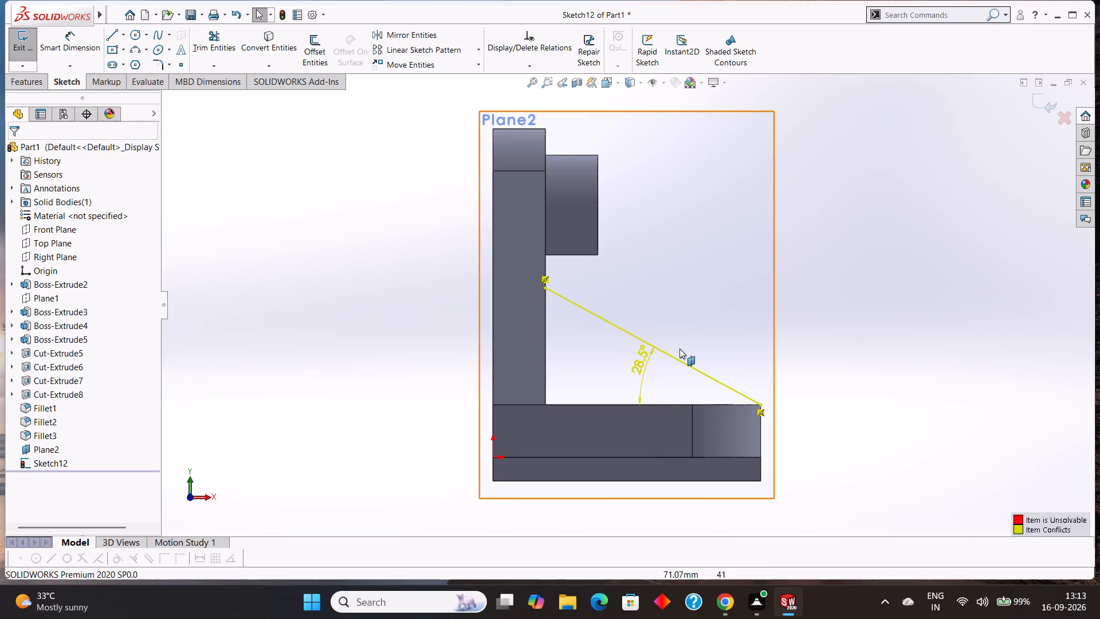
key("ctrl+z")
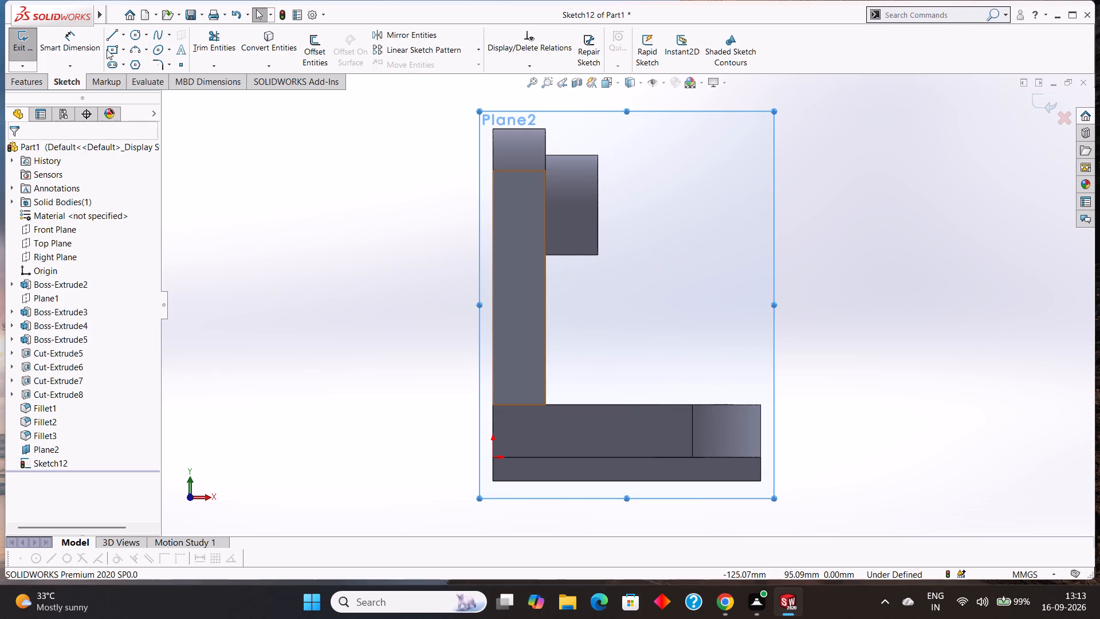
Sketch a sloping line about 95 mm long from the base's outer top corner to the upright's front edge, below the boss and off the edge's midpoint.
left_click(115, 30)
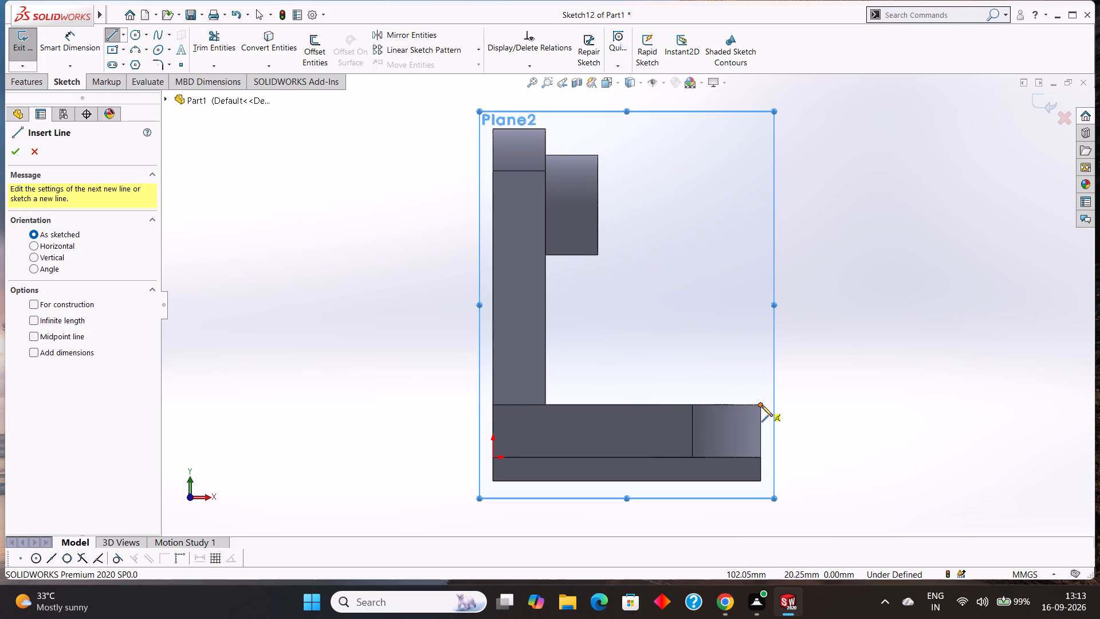
left_click(762, 406)
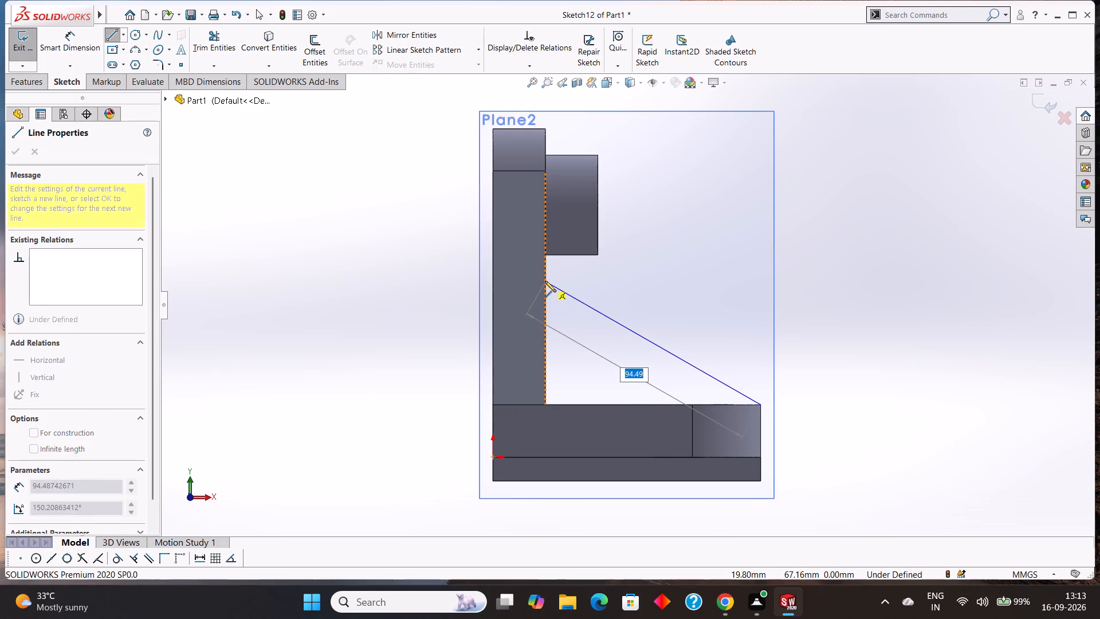
left_click(545, 281)
right_click(608, 280)
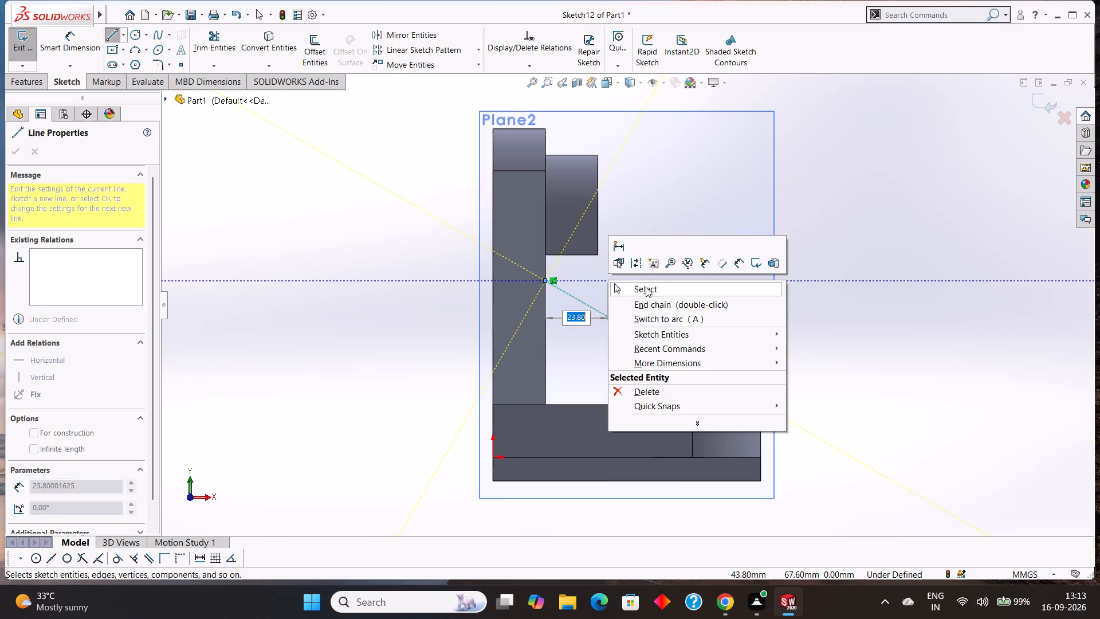
left_click(648, 288)
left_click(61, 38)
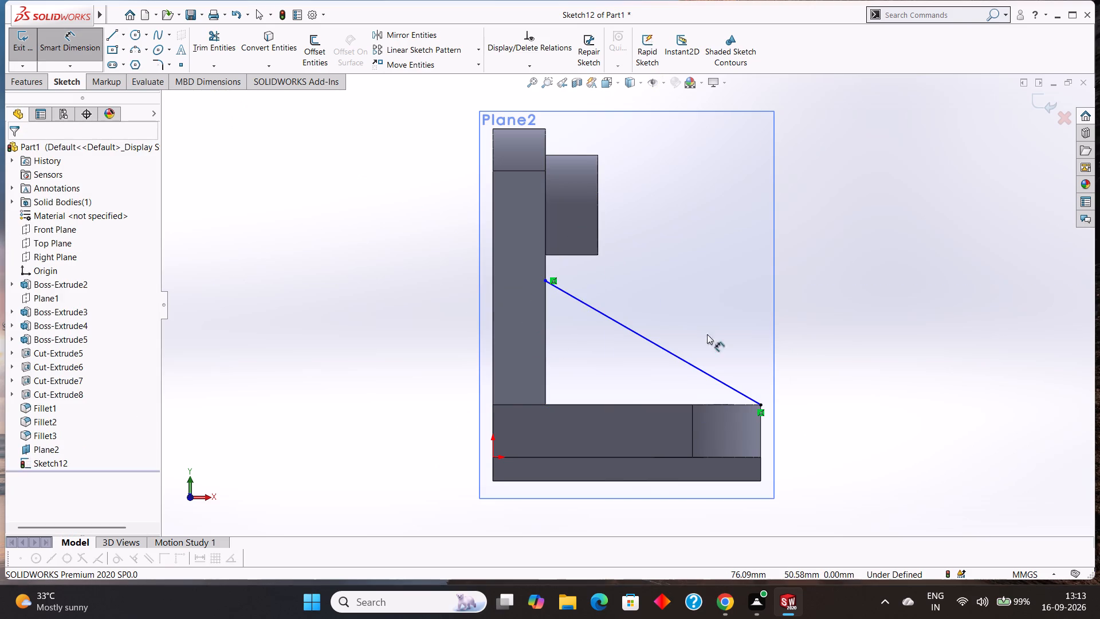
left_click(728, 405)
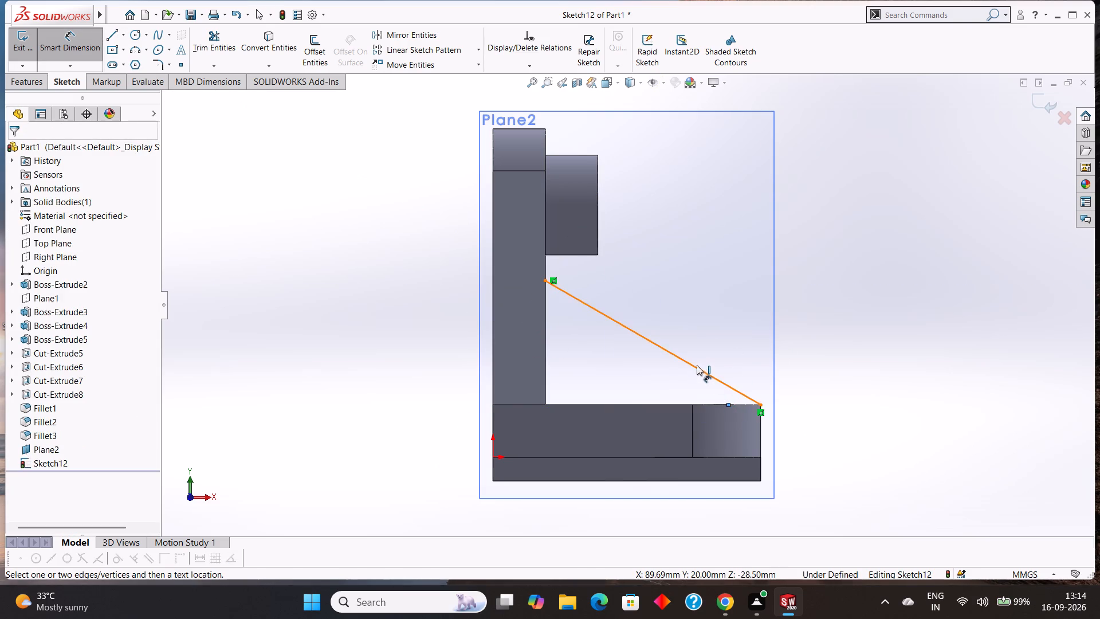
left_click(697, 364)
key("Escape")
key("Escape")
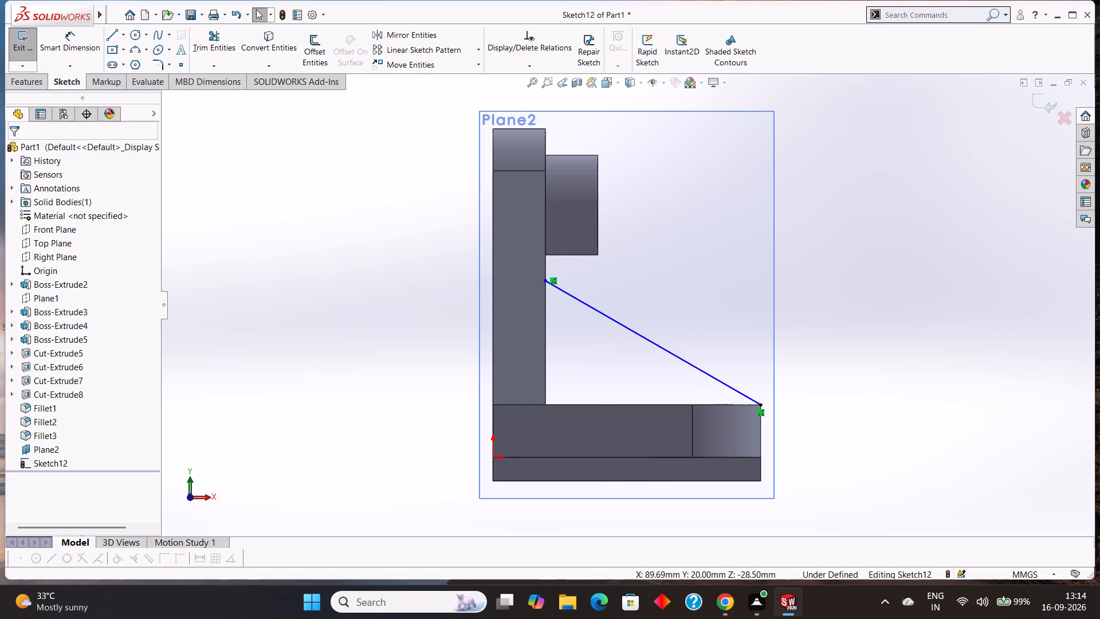
Dimension the angle between the sloping line and the base's rounded-corner top edge at 30°.
left_click(84, 40)
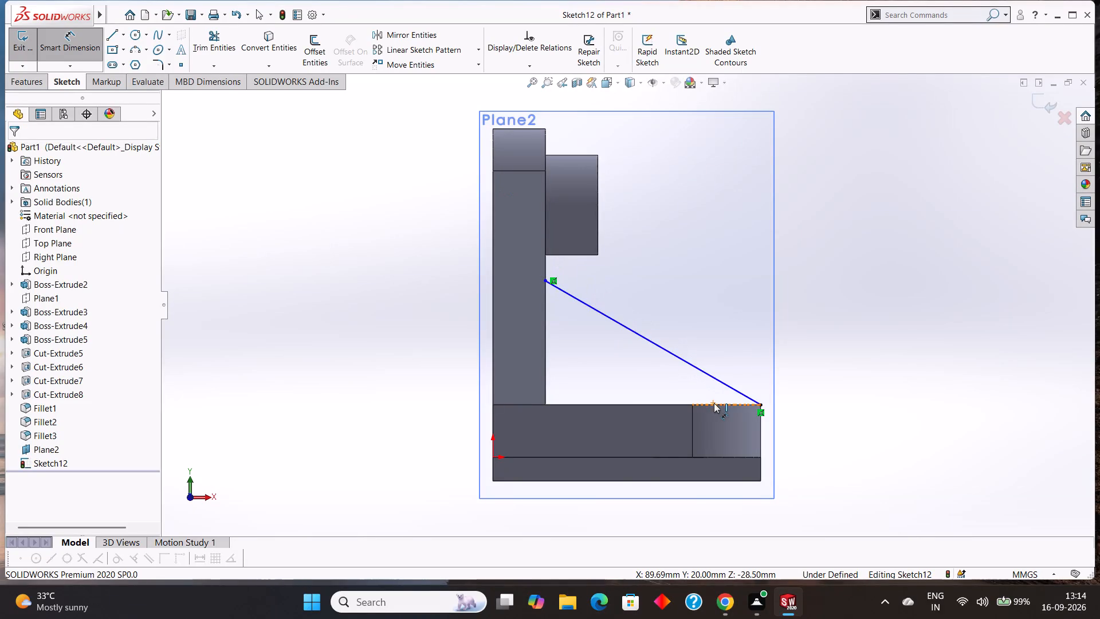
left_click(714, 403)
left_click(682, 360)
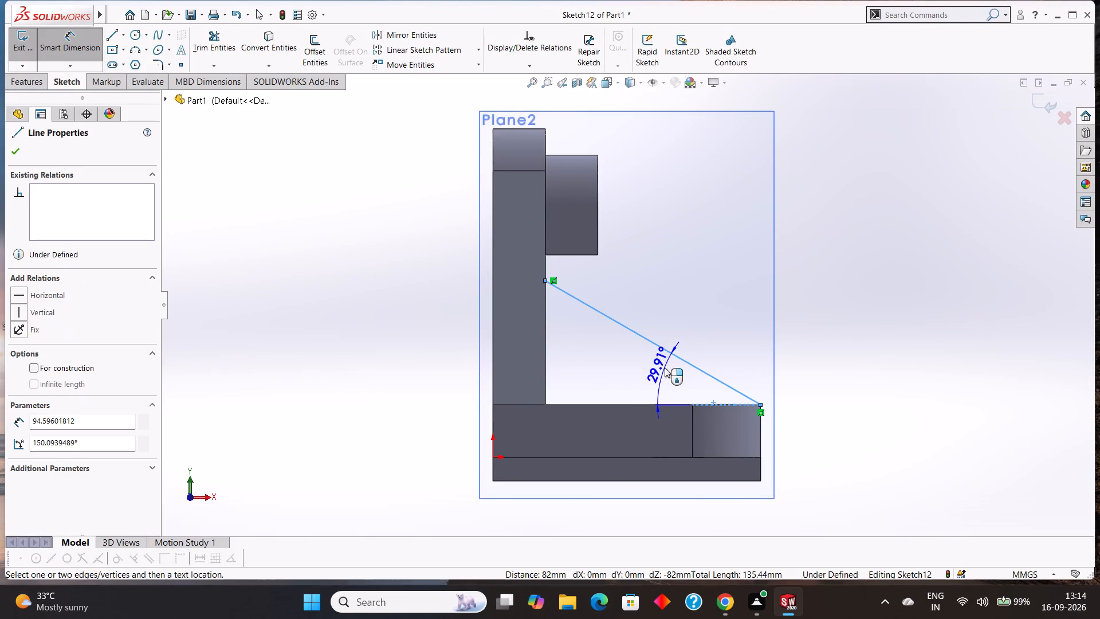
left_click(662, 369)
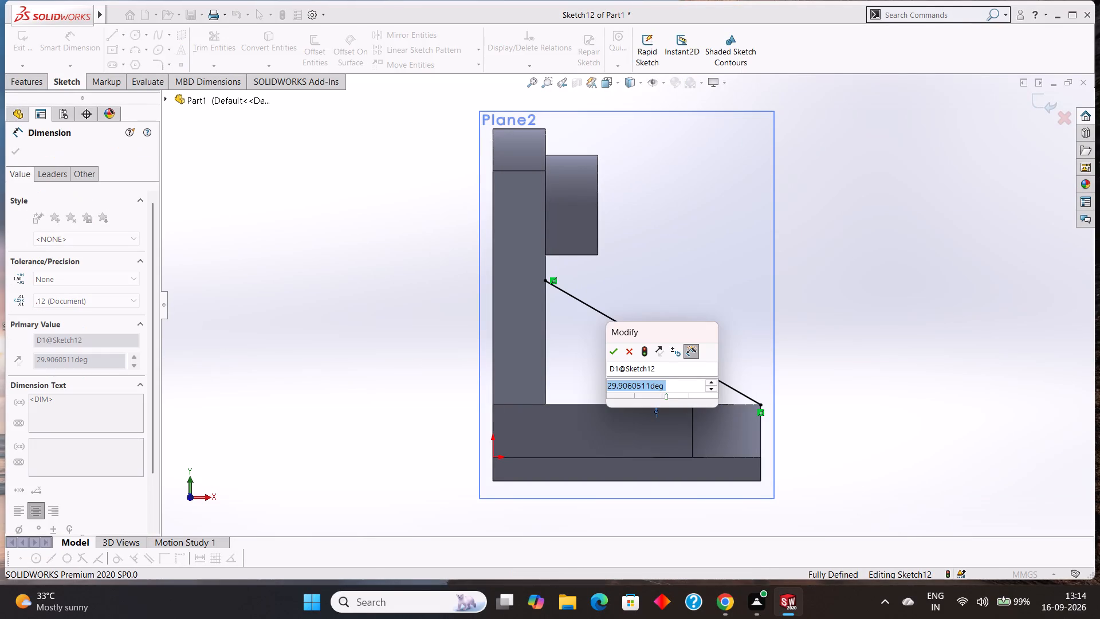
key("3")
key("0")
key("Return")
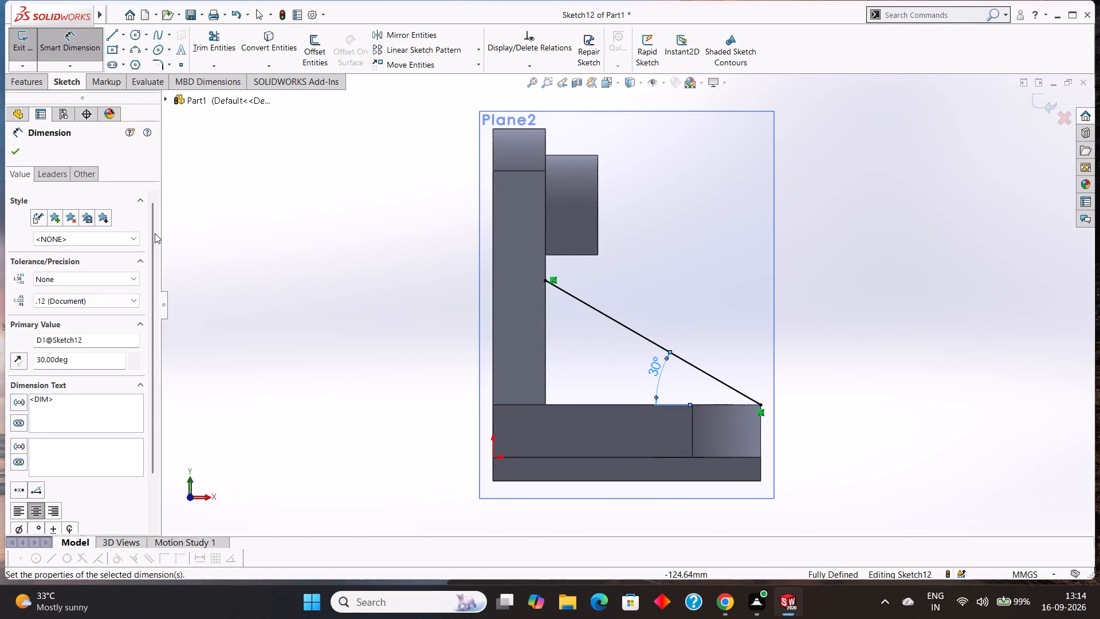
left_click(15, 152)
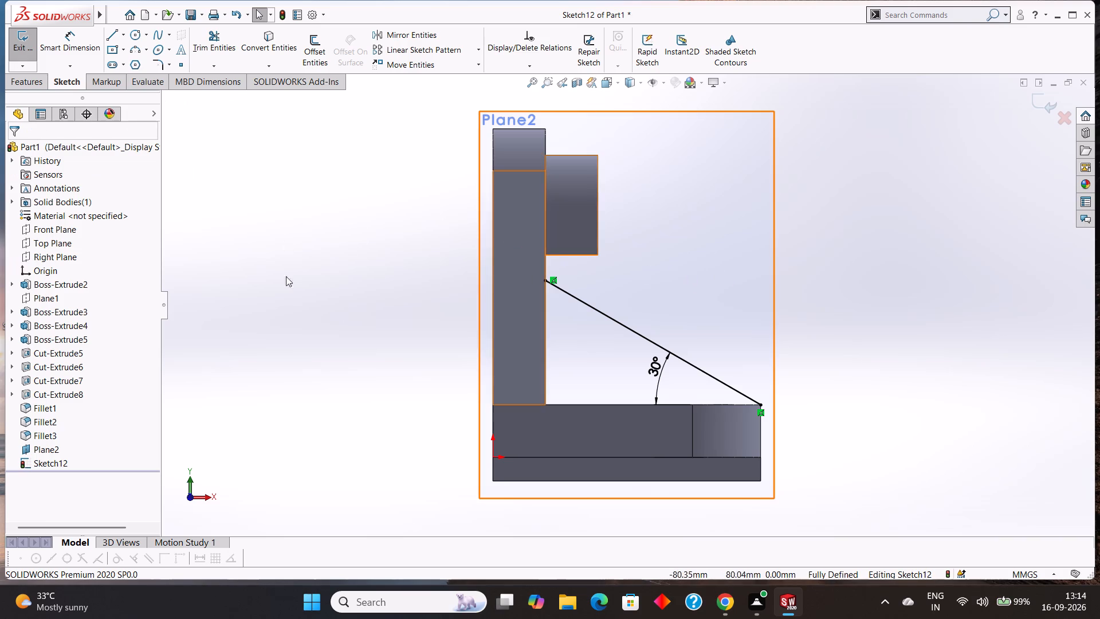
Hide the offset plane Plane2.
left_click(52, 450)
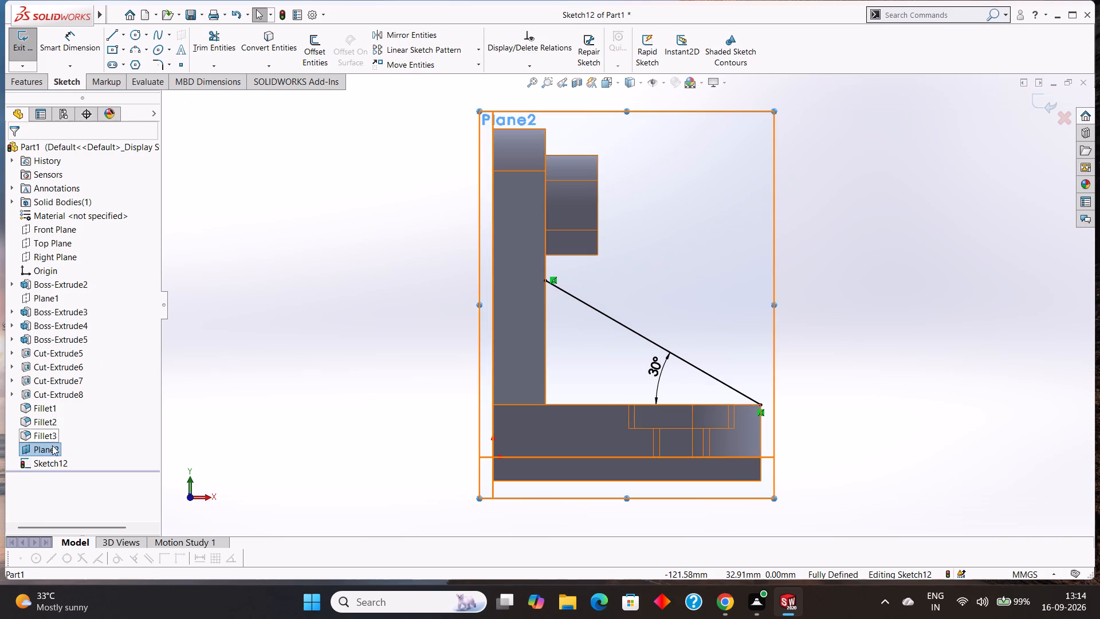
right_click(51, 455)
left_click(74, 395)
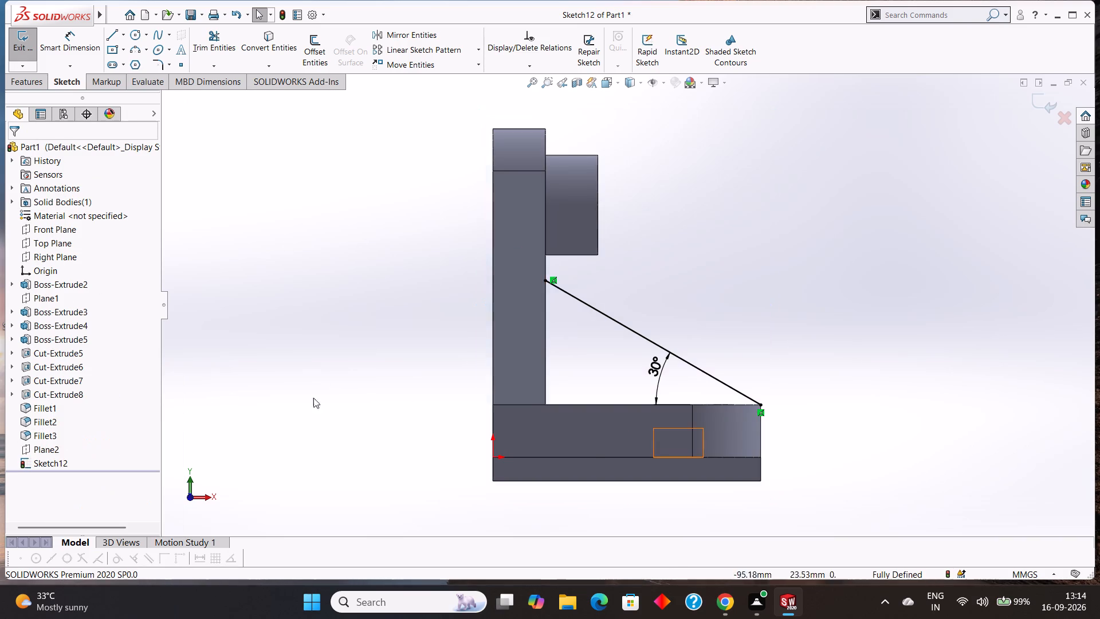
left_click(821, 329)
Create a 20 mm thick rib from the sloping line, centred on both sides, with the material side flipped towards the bracket.
middle_click_drag(861, 346, 761, 371)
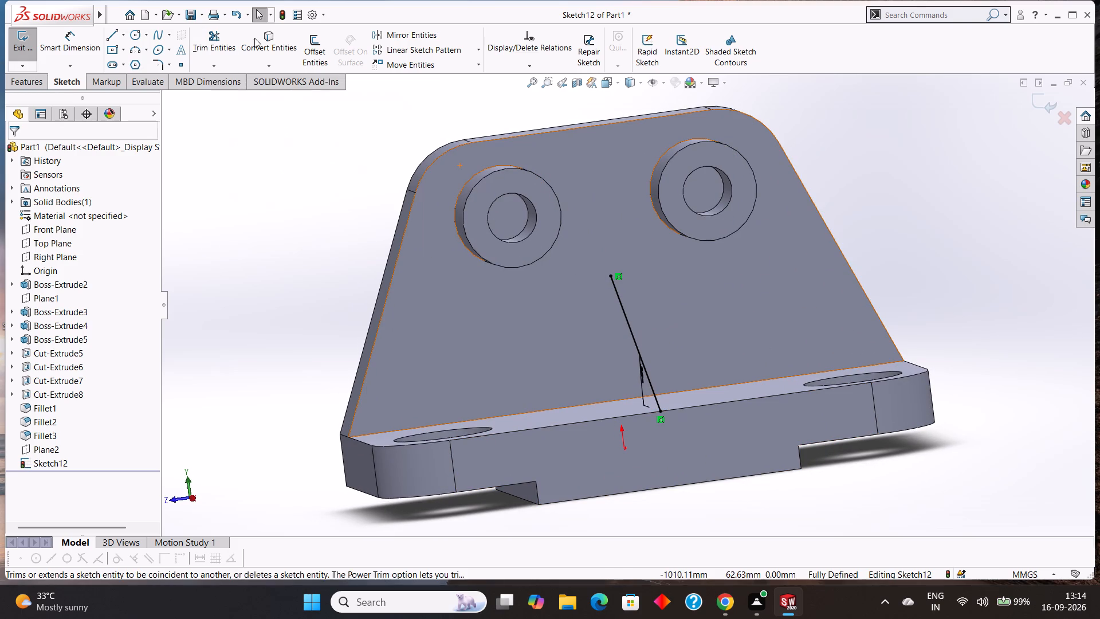
left_click(36, 88)
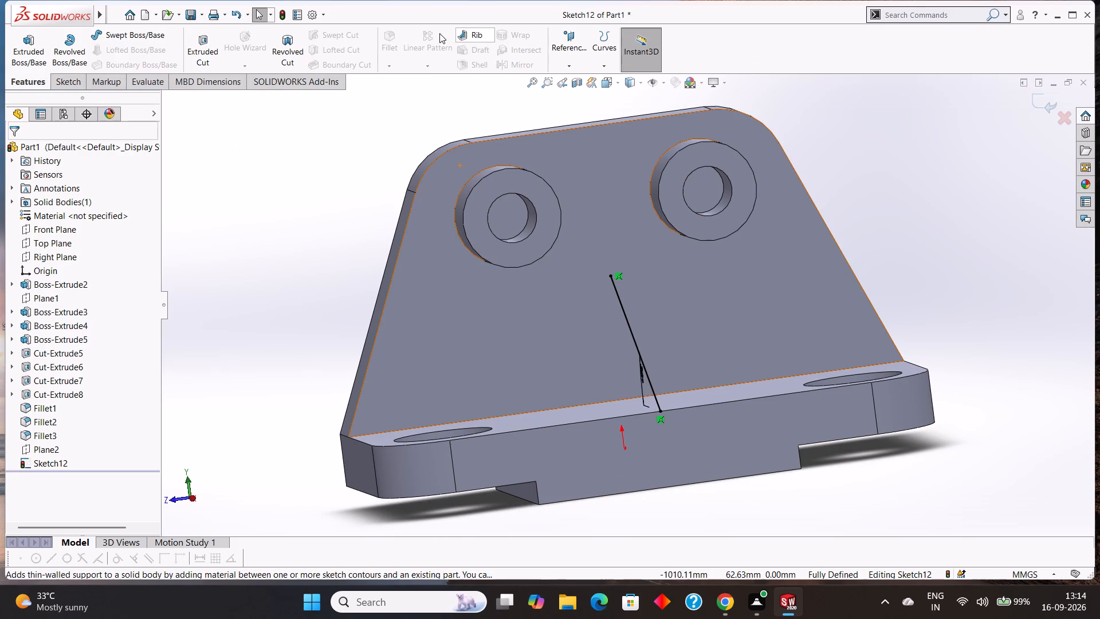
left_click(469, 32)
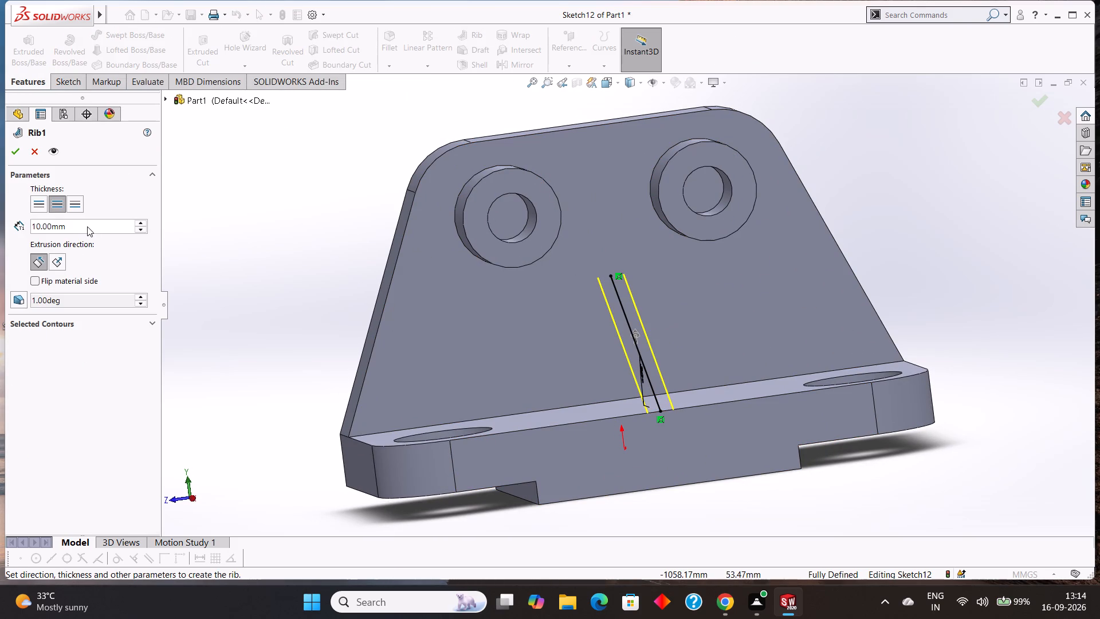
left_click_drag(90, 226, 52, 224)
key("2")
key("0")
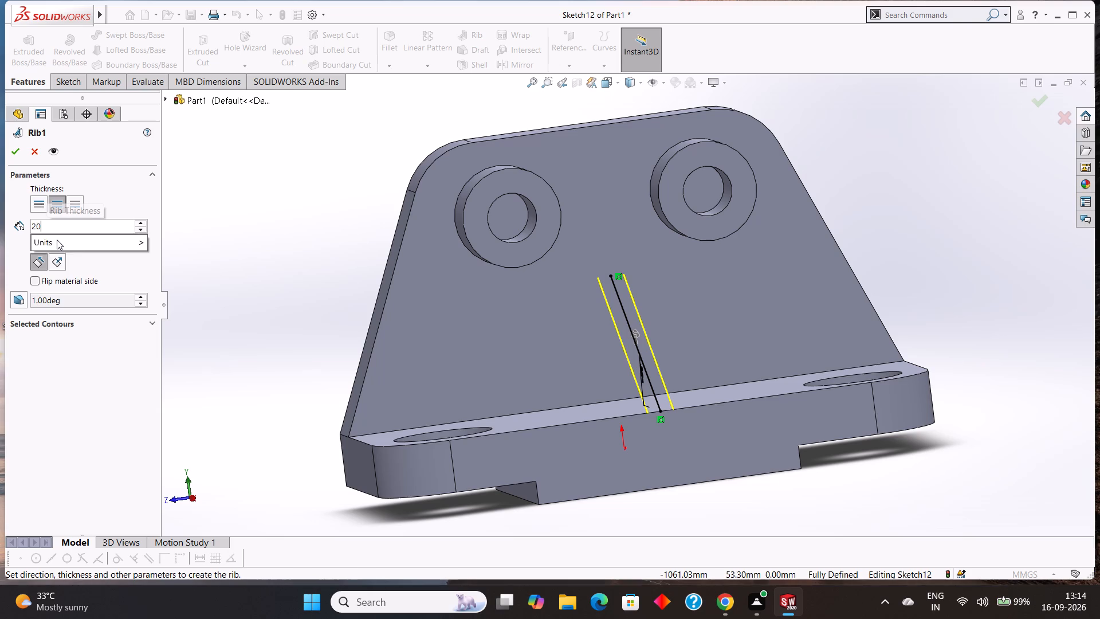
key("Return")
middle_click_drag(299, 305, 327, 305)
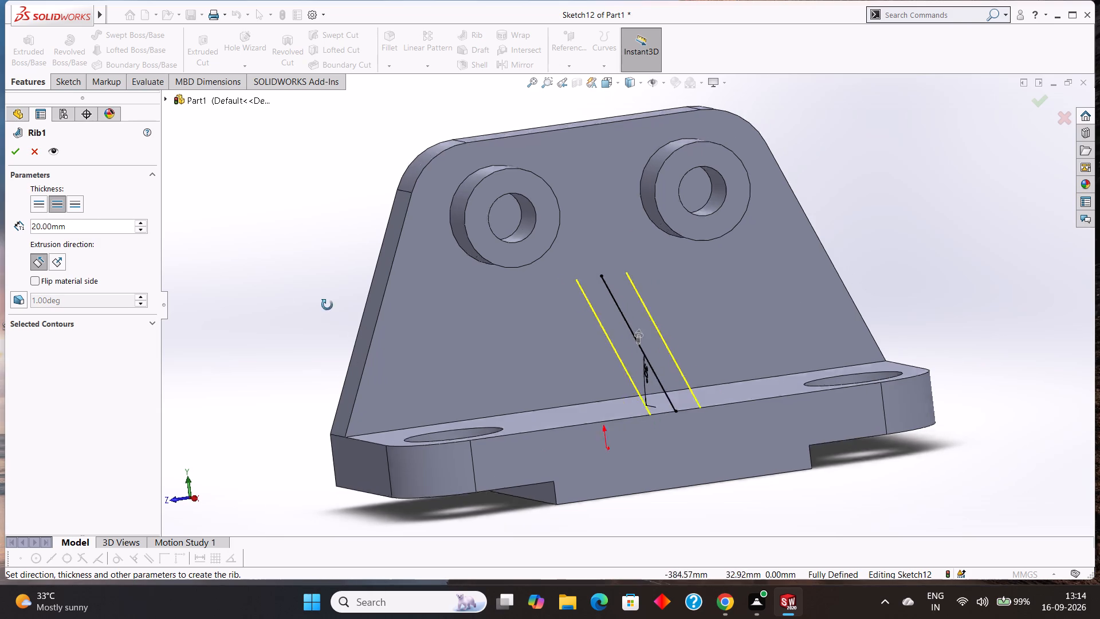
middle_click_drag(327, 305, 384, 293)
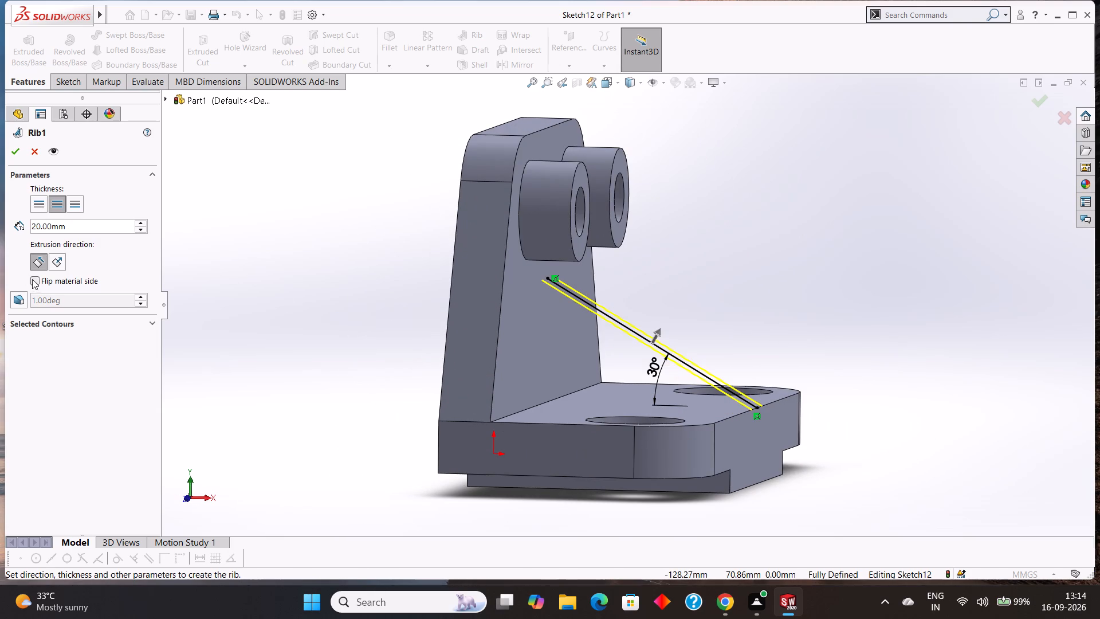
left_click(33, 280)
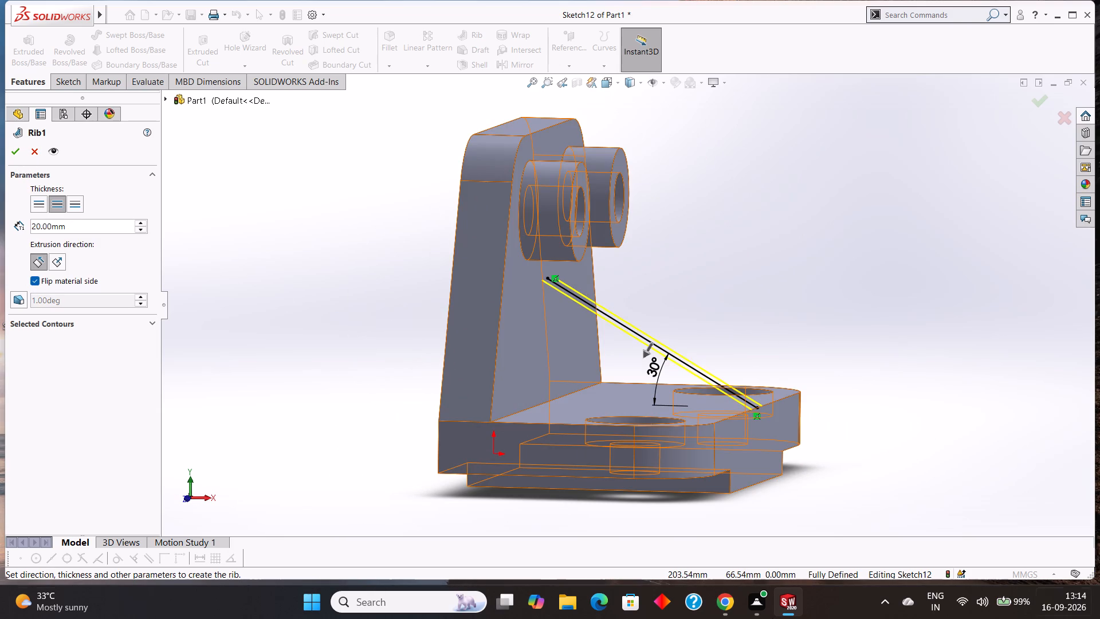
left_click(17, 156)
left_click(288, 228)
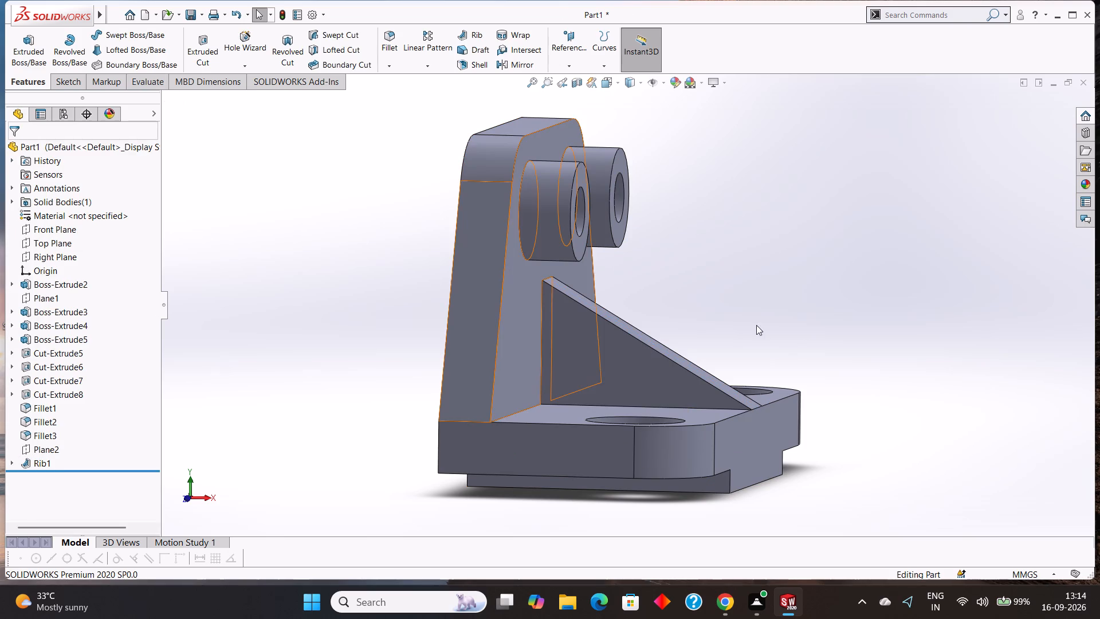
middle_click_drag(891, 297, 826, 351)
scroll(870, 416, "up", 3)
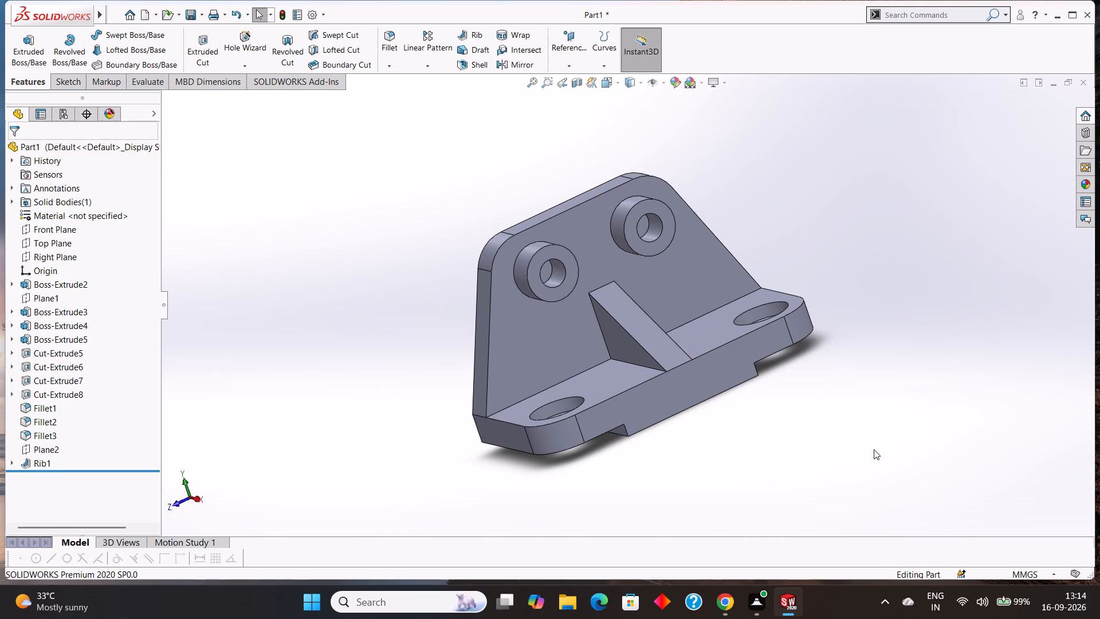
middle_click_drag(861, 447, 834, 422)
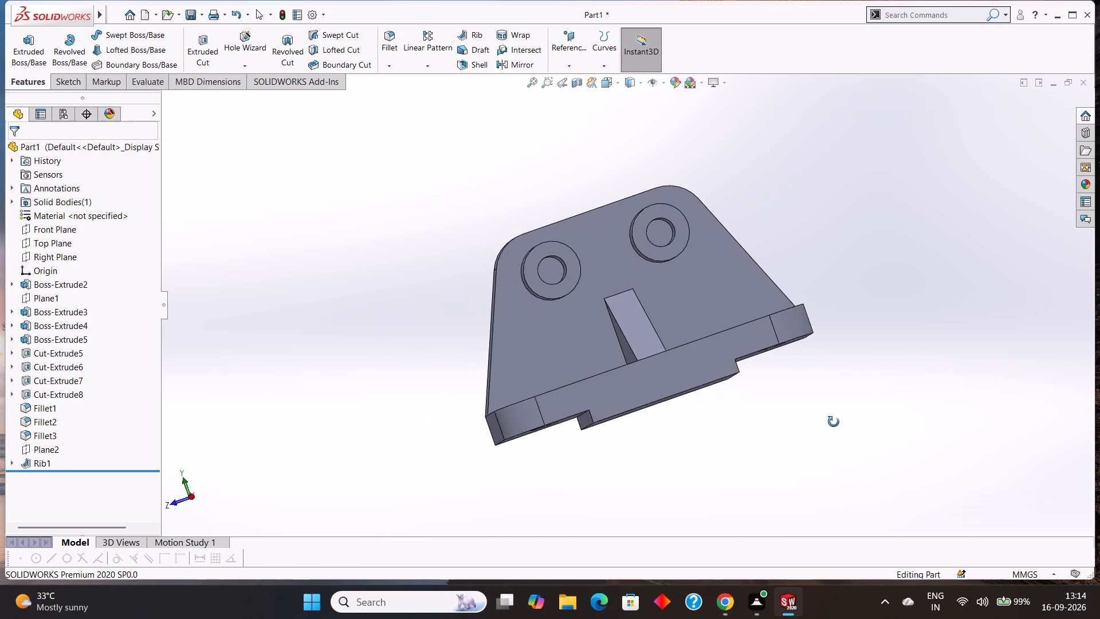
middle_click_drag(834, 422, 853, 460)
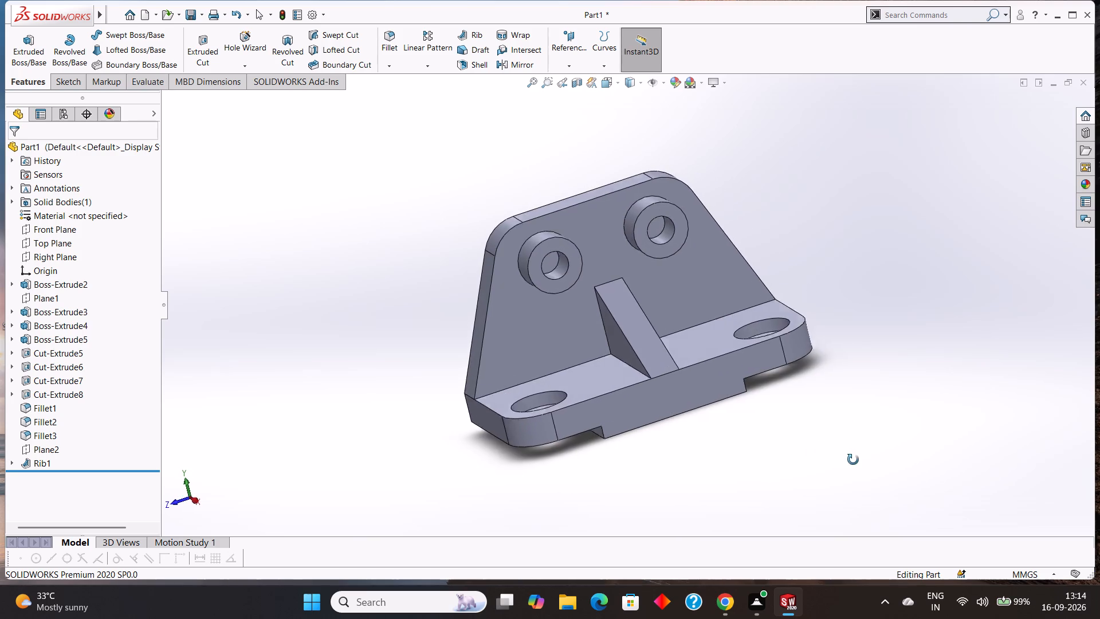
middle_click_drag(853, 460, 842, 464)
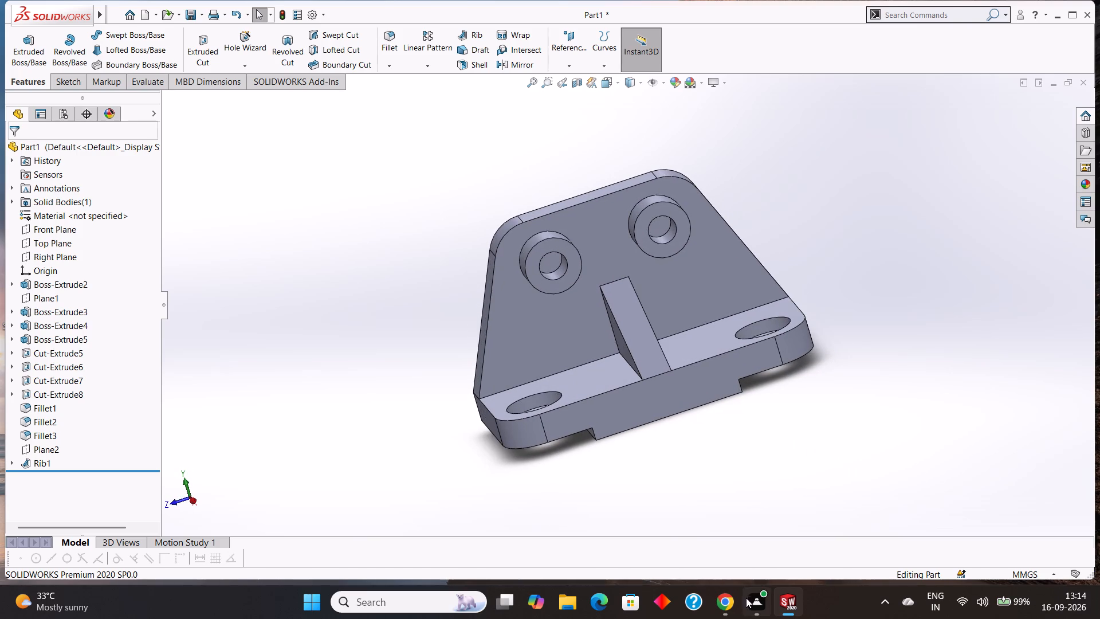
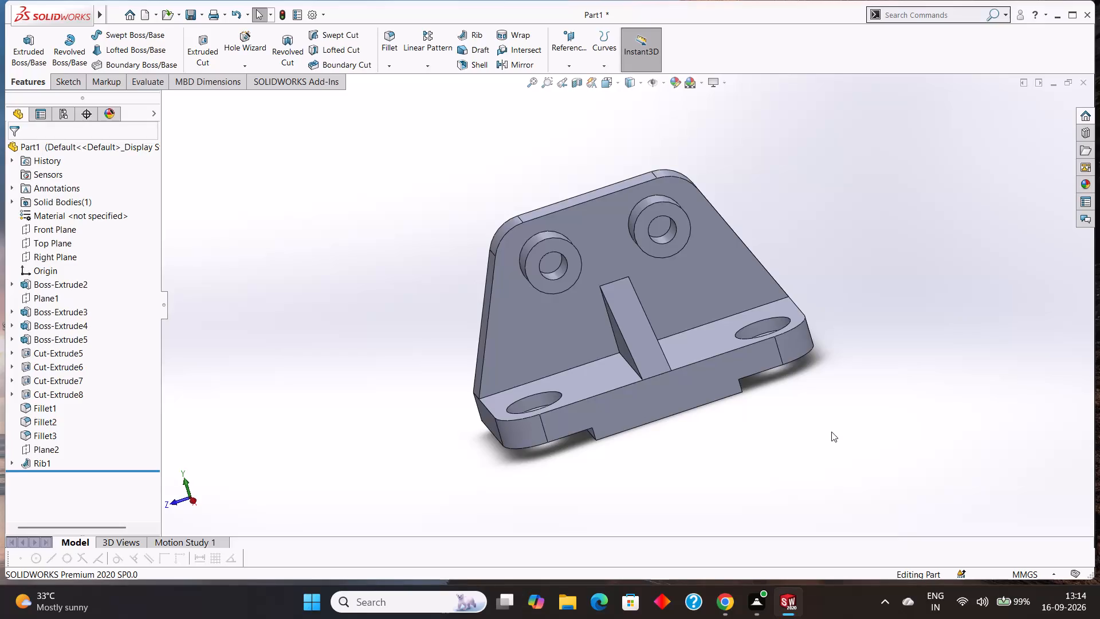
Save the part in the tryfuji folder as a SOLIDWORKS Part named "structural support bracket".
key("ctrl+s")
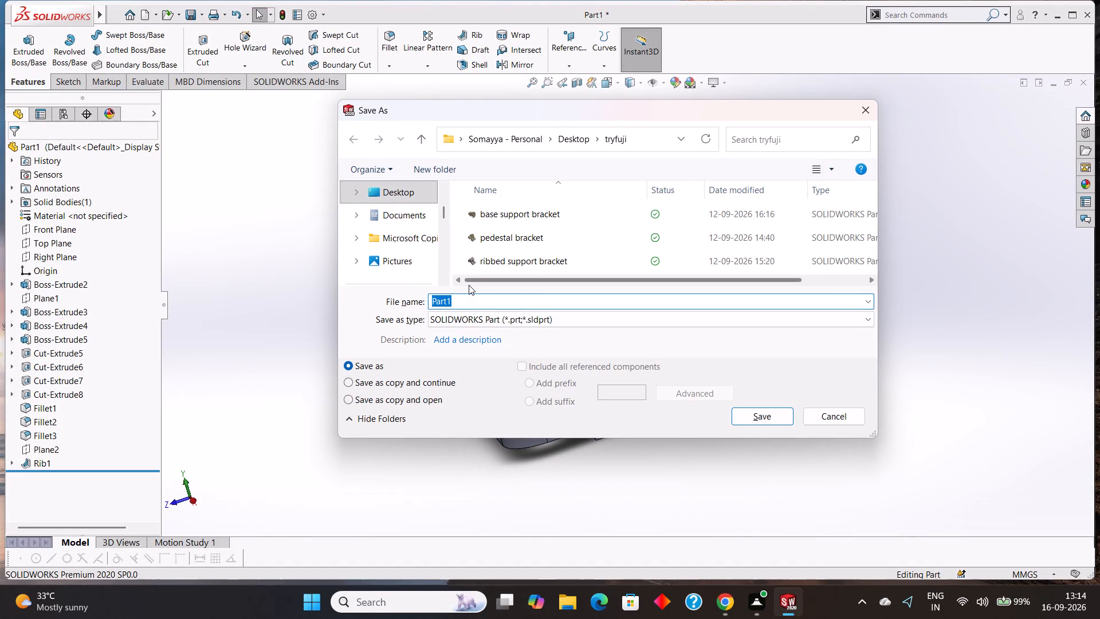
key("BackSpace")
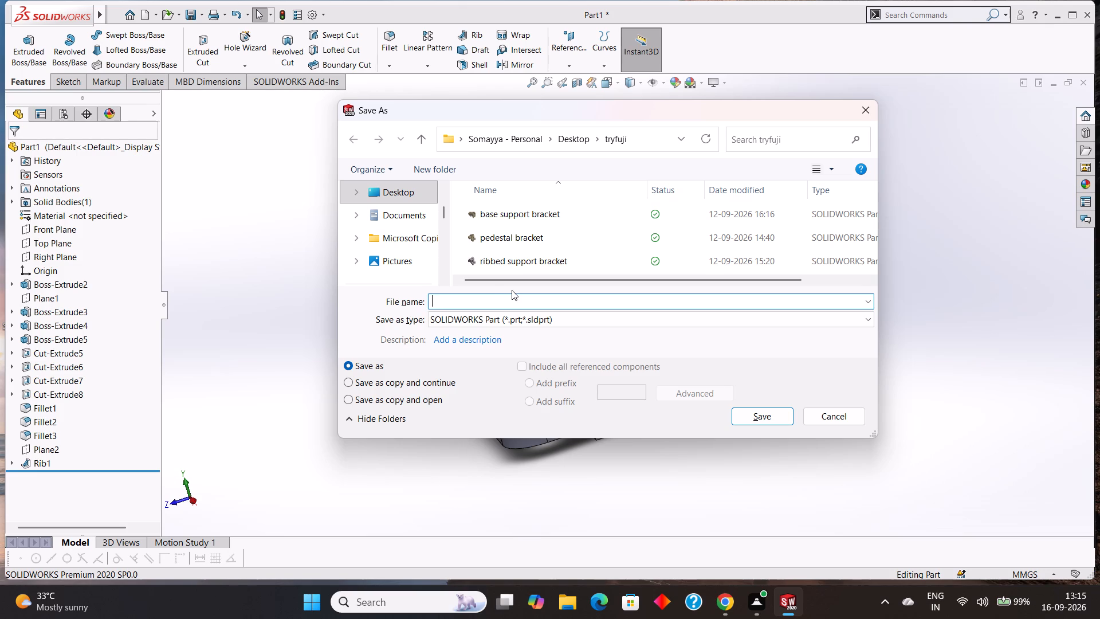
type("str")
key("u")
type("ct")
type("ural")
key("space")
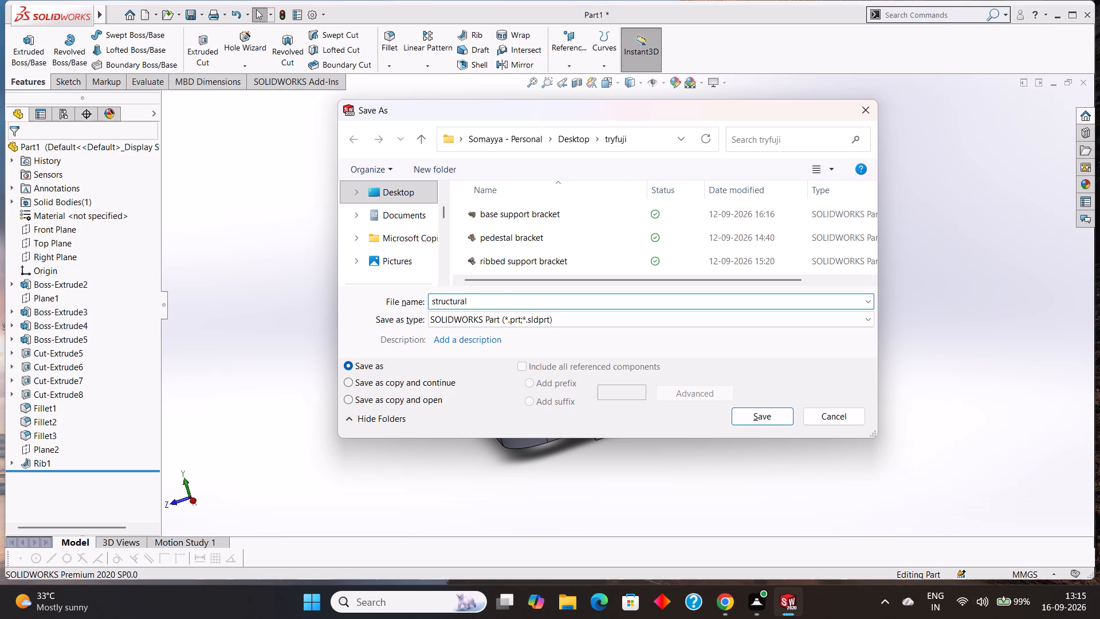
type("sup")
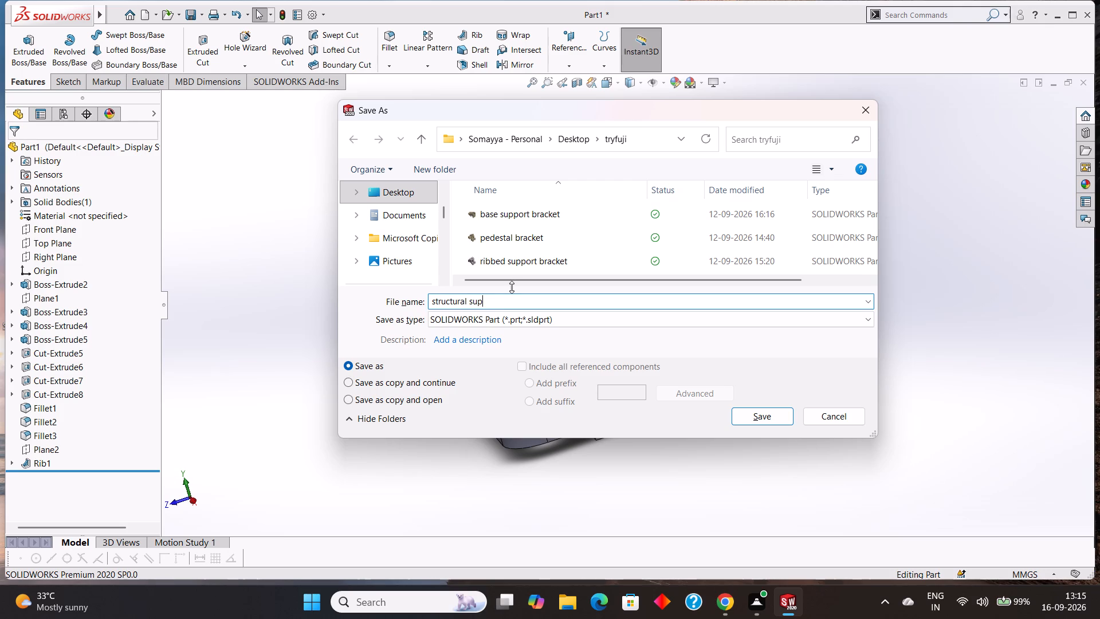
type("por")
key("t")
key("space")
type("brac")
key("k")
type("et")
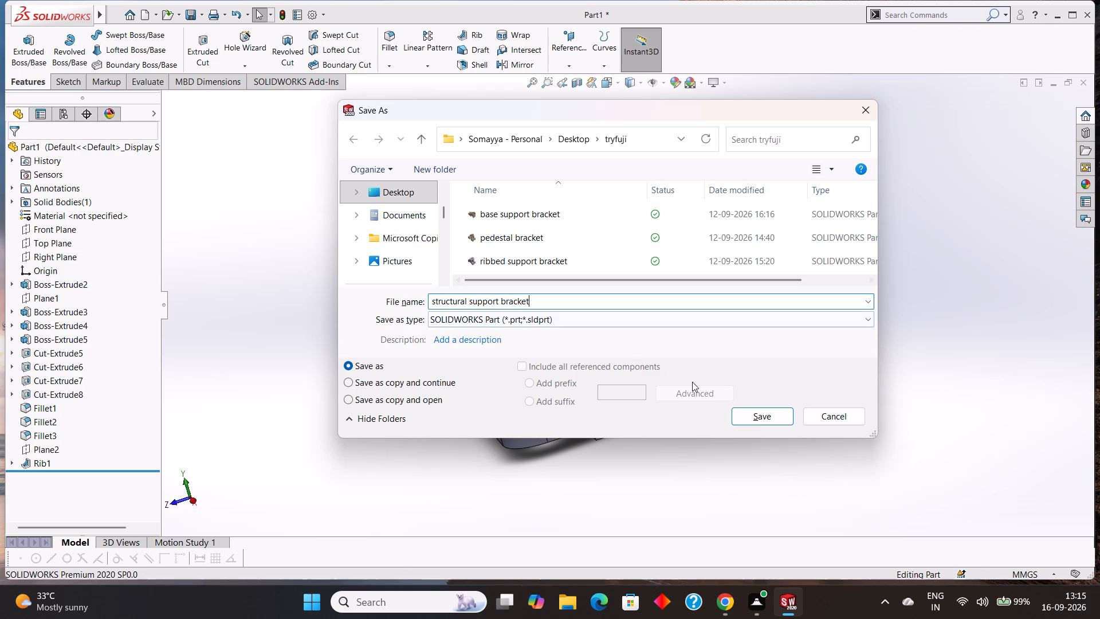
left_click(763, 414)
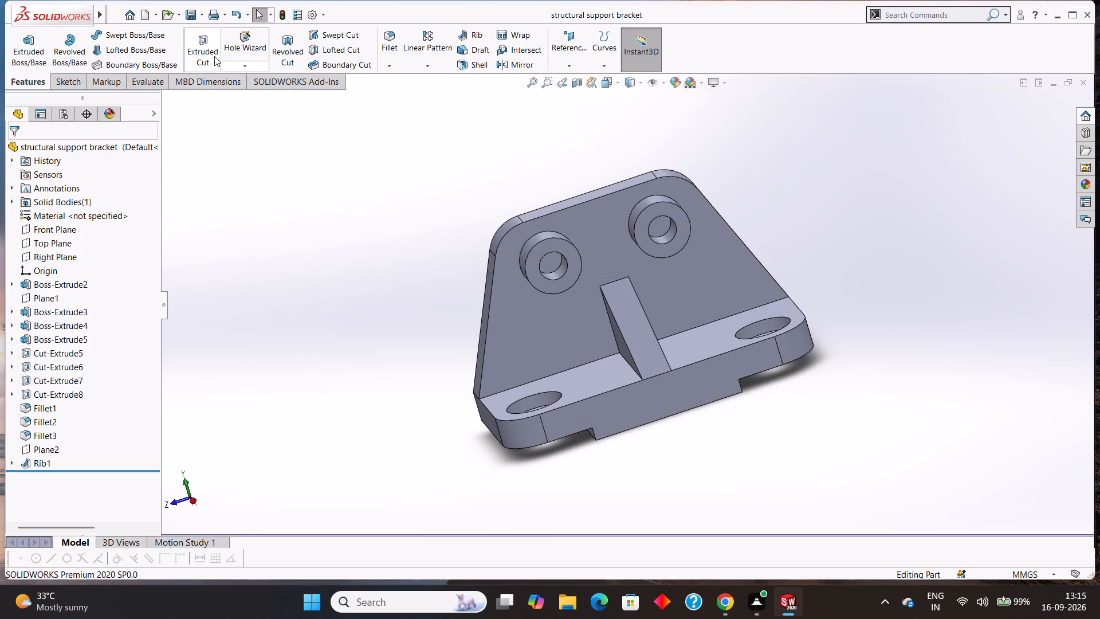
Save a PDF copy of the part in the tryfuji folder as "structural support bracket" in Adobe Portable Document Format.
left_click(202, 17)
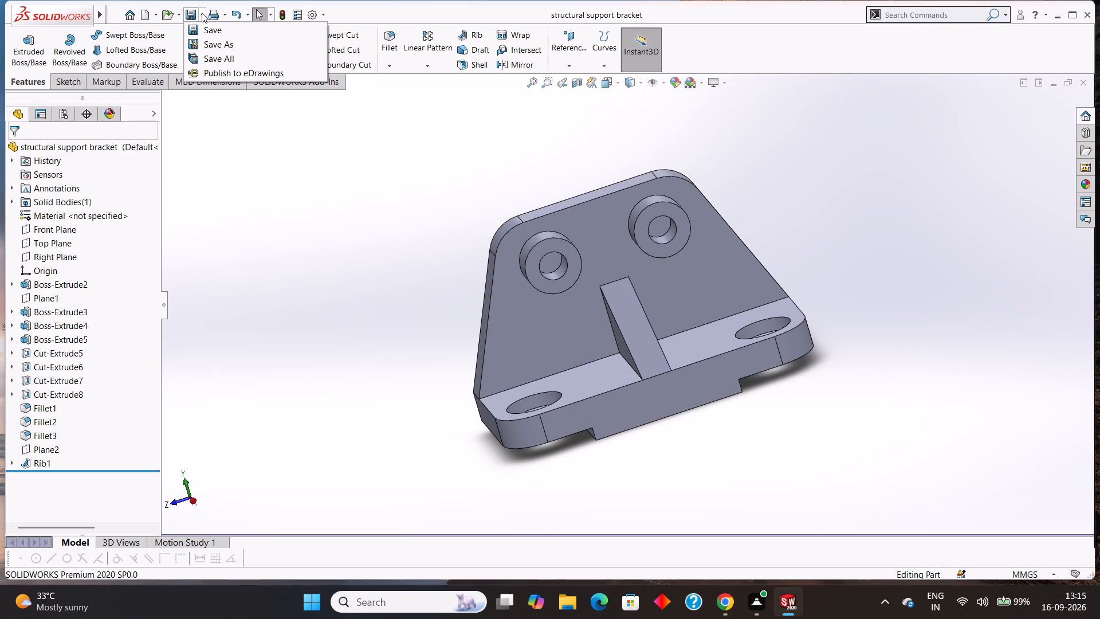
left_click(202, 43)
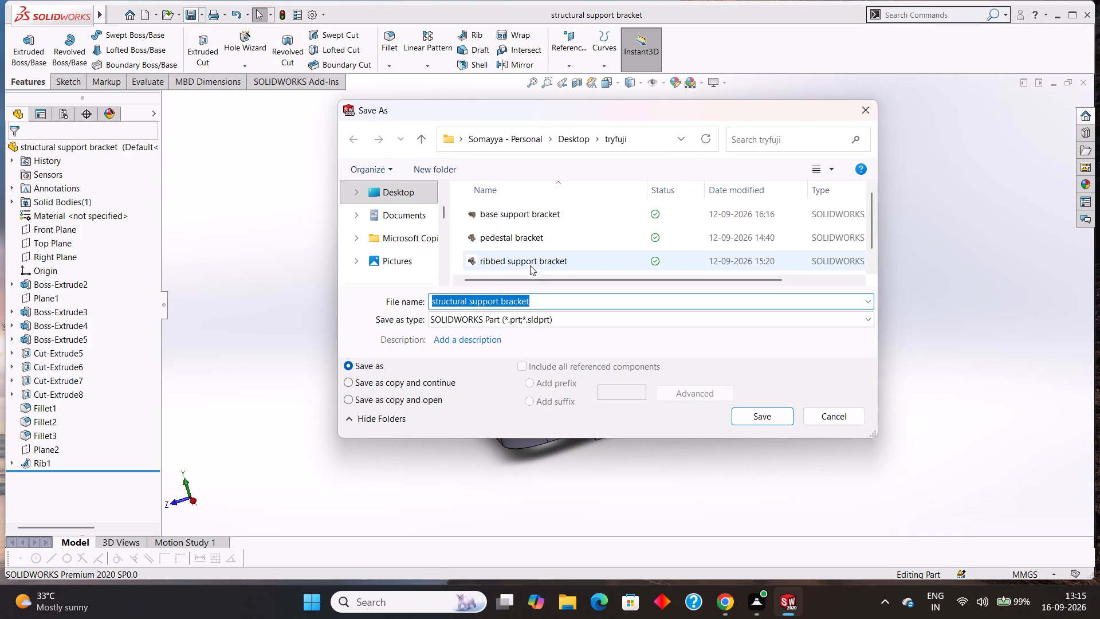
left_click(544, 323)
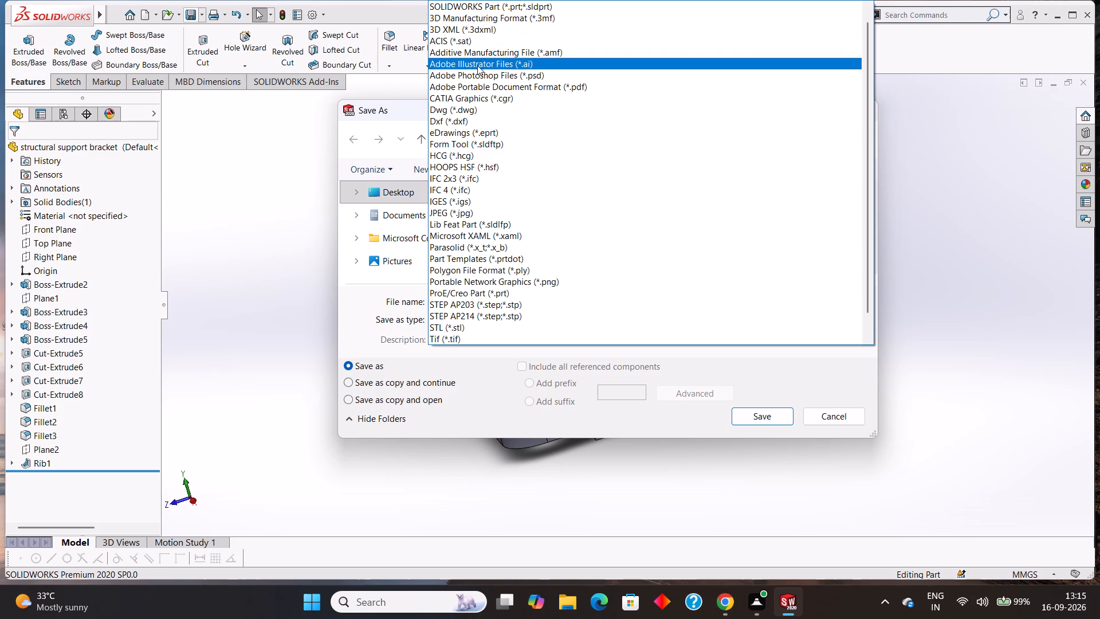
left_click(488, 84)
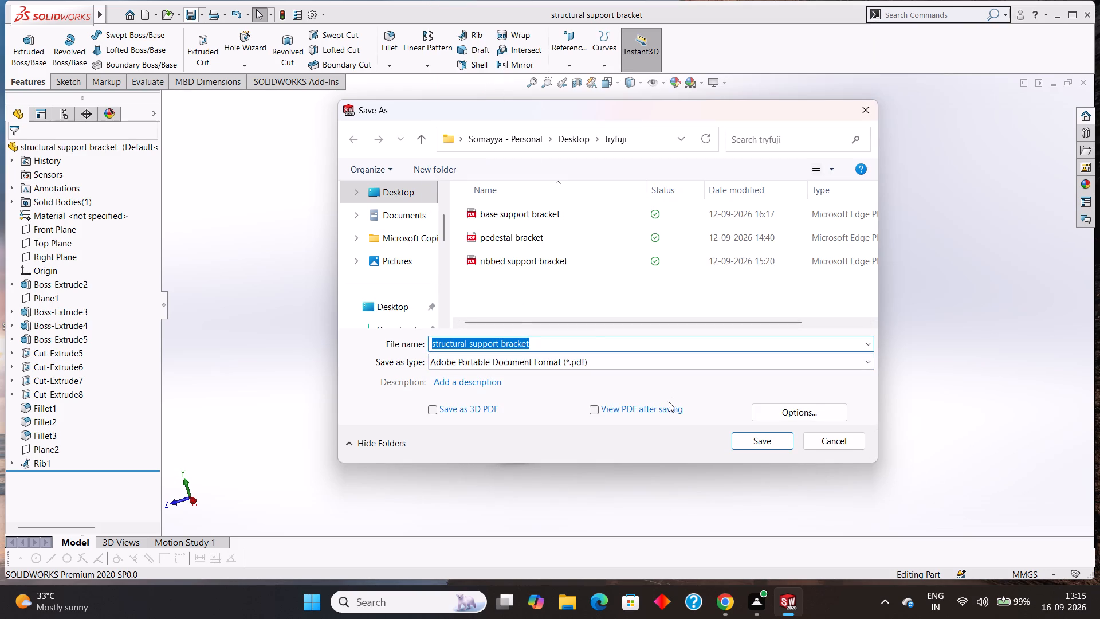
left_click(757, 438)
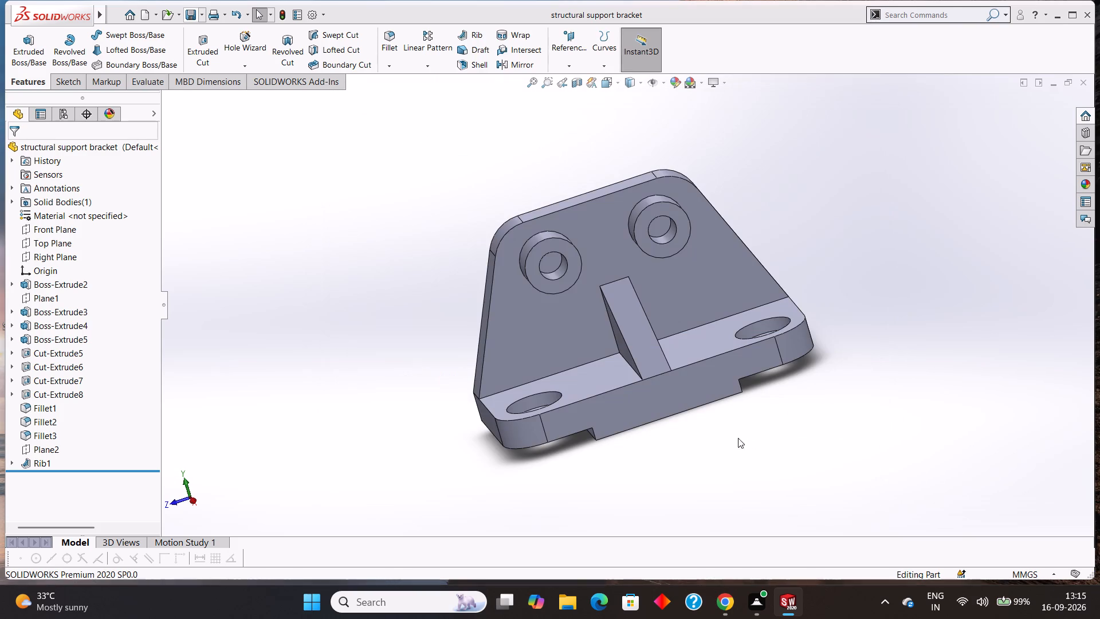